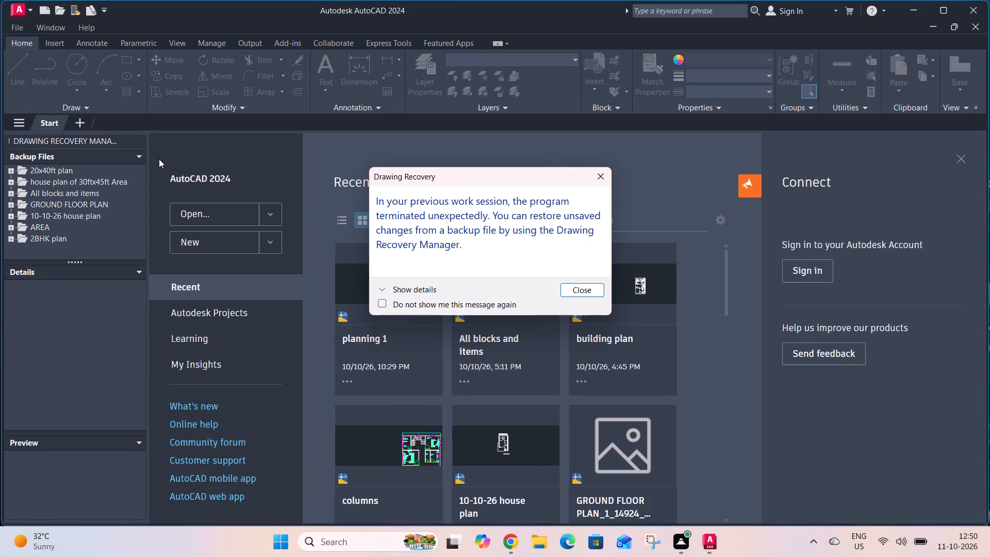
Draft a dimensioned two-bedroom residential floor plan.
Dismiss the drawing recovery notice and start a new blank drawing.
left_click(607, 179)
triple_click(246, 243)
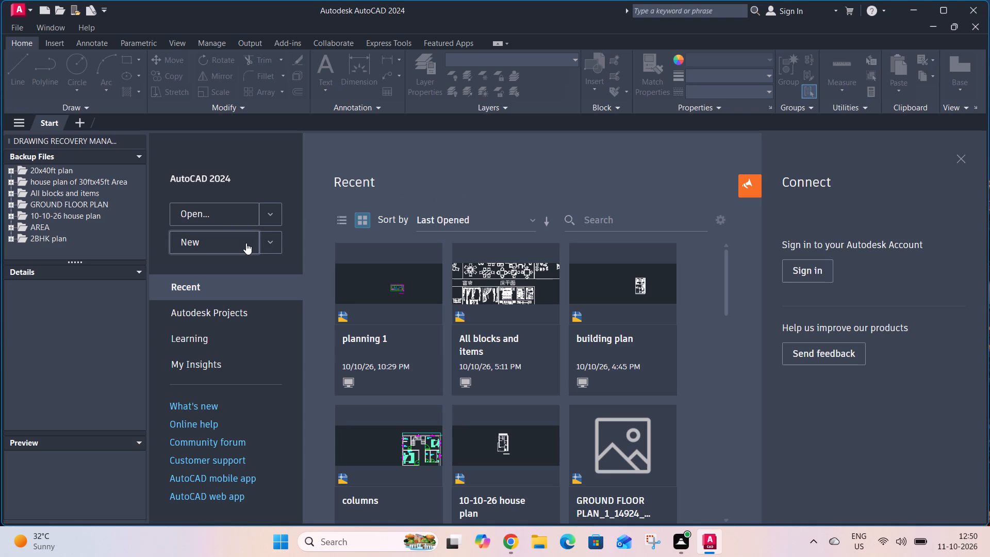
triple_click(246, 243)
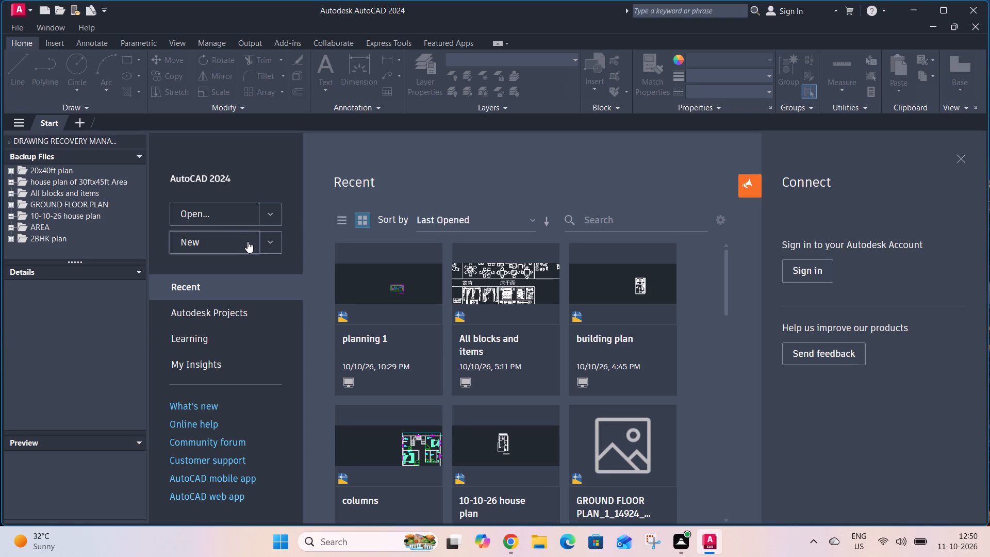
triple_click(247, 241)
triple_click(247, 242)
left_click(247, 242)
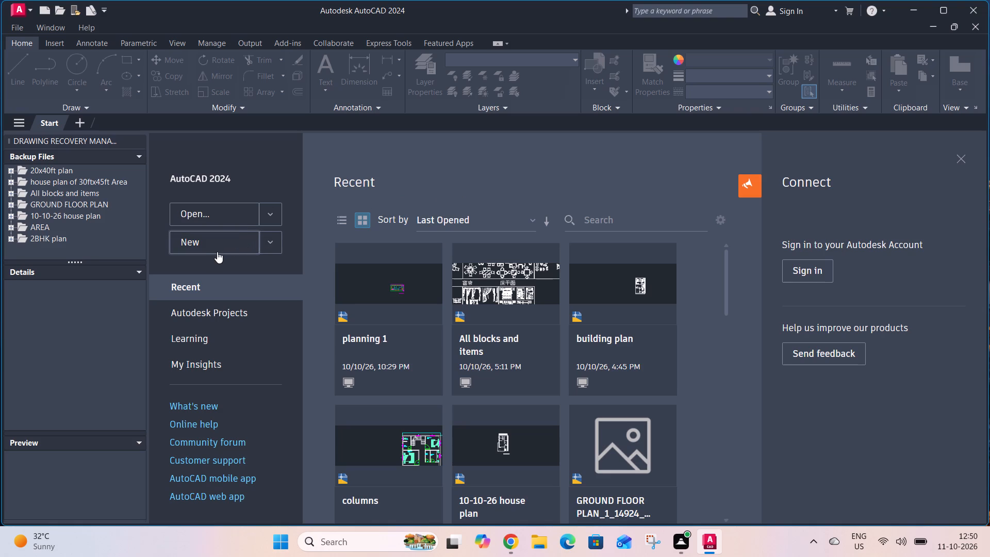
triple_click(211, 249)
left_click(211, 246)
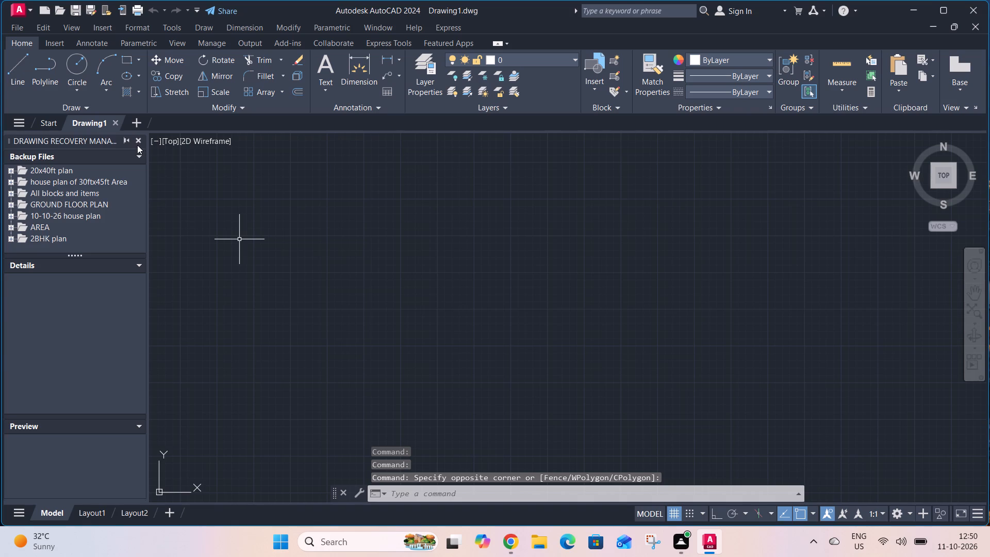
Close the Drawing Recovery Manager.
left_click(139, 141)
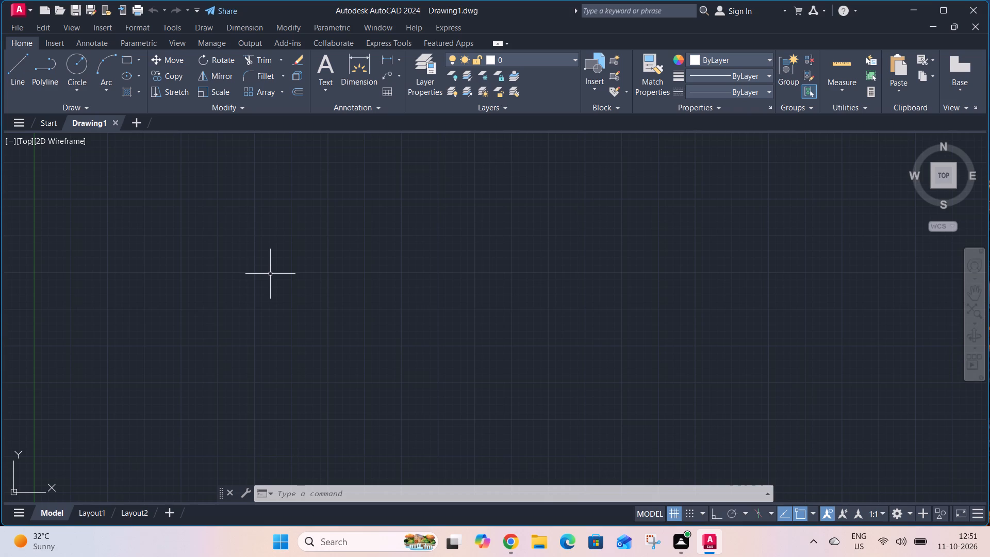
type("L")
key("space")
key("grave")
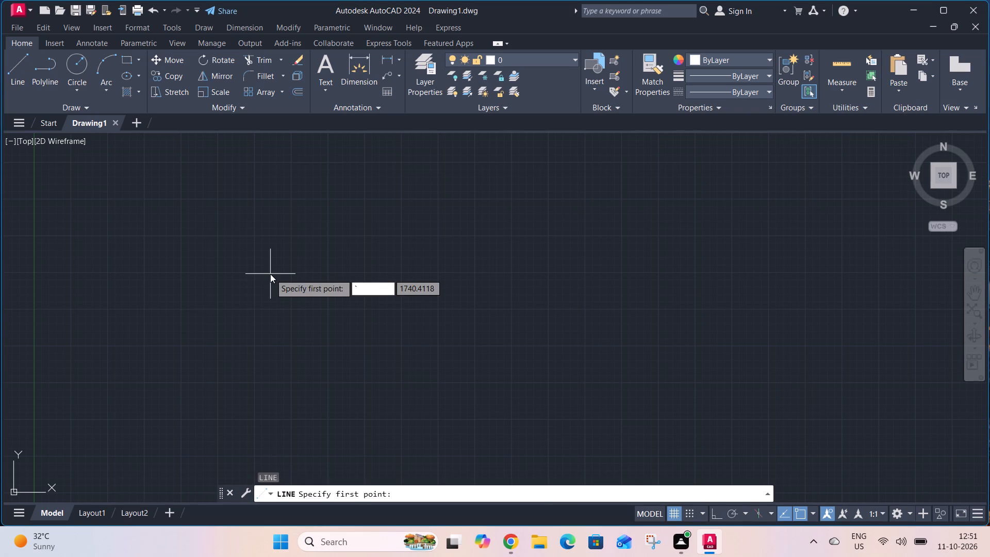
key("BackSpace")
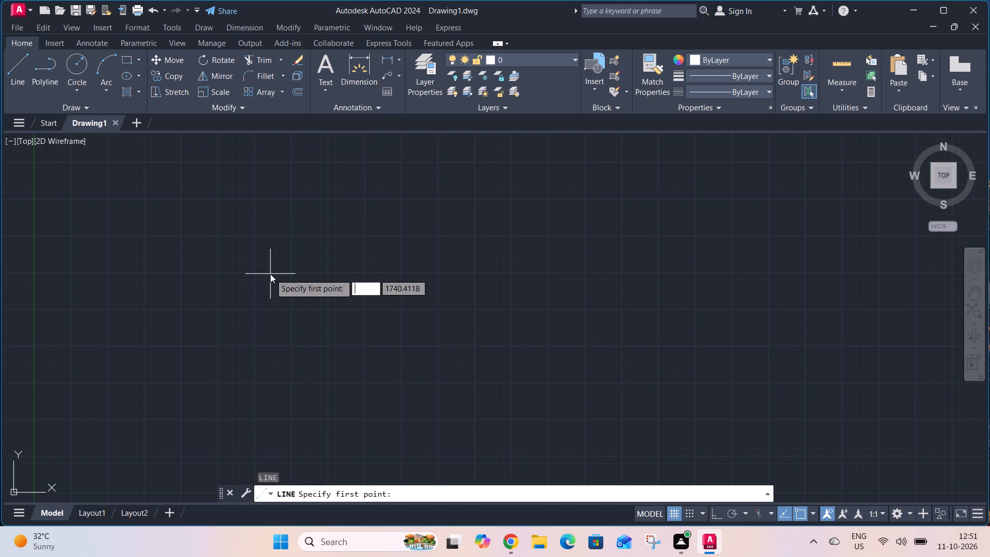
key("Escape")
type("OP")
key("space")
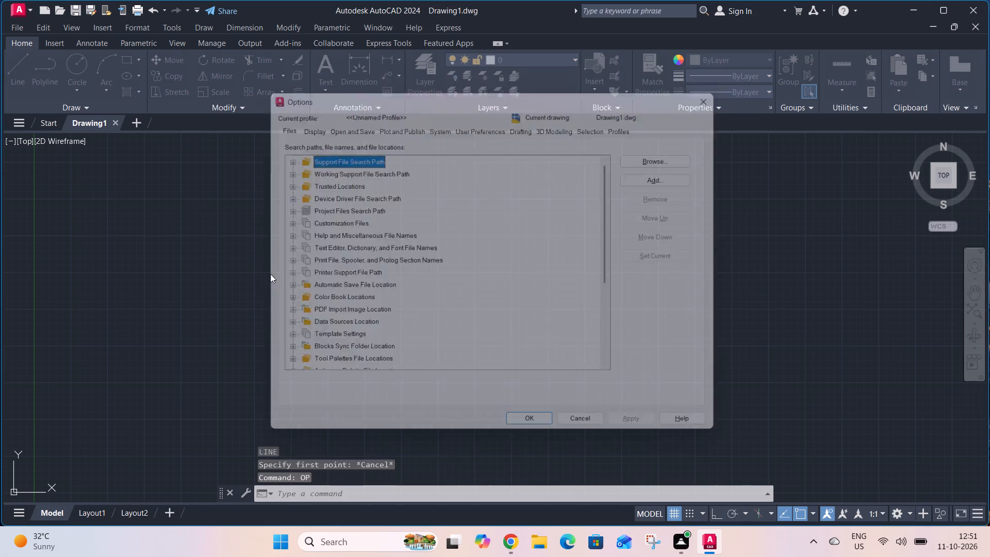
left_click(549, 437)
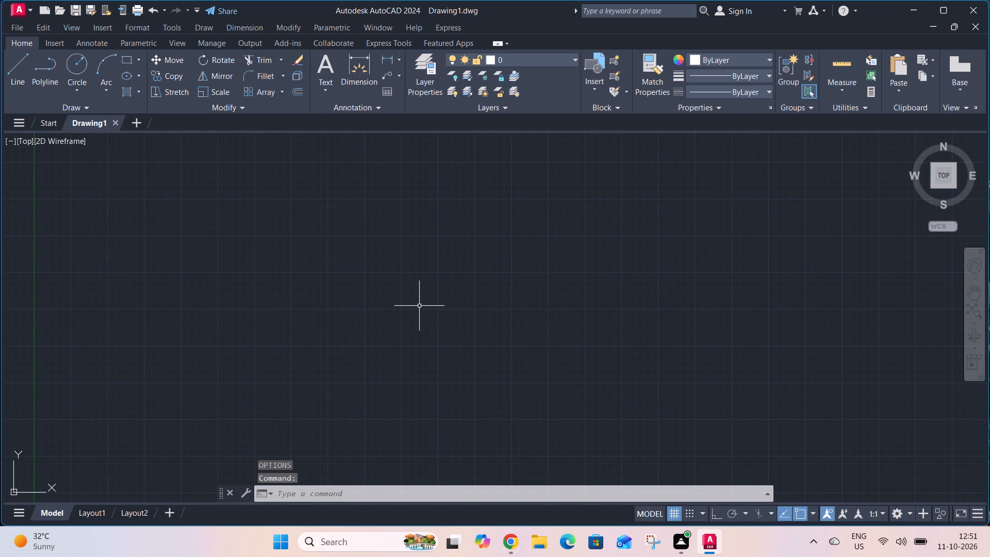
Save the drawing as REGION in the autocad files folder inside Documents.
key("ctrl+s")
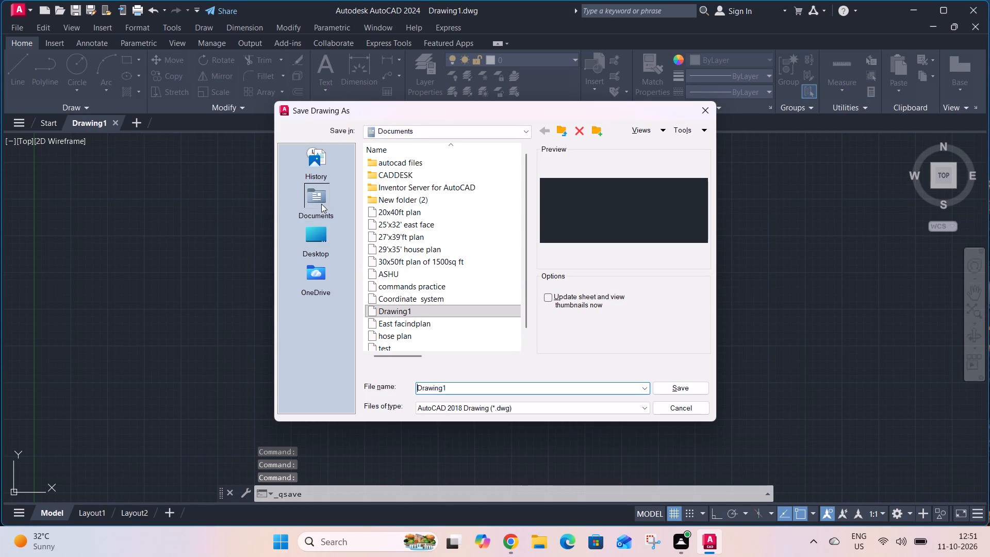
left_click(450, 386)
key("BackSpace")
key("BackSpace")
key("BackSpace")
key("BackSpace")
key("BackSpace")
key("BackSpace")
key("BackSpace")
key("BackSpace")
key("BackSpace")
key("BackSpace")
key("BackSpace")
key("BackSpace")
key("BackSpace")
key("BackSpace")
key("BackSpace")
key("BackSpace")
key("BackSpace")
key("BackSpace")
key("BackSpace")
key("BackSpace")
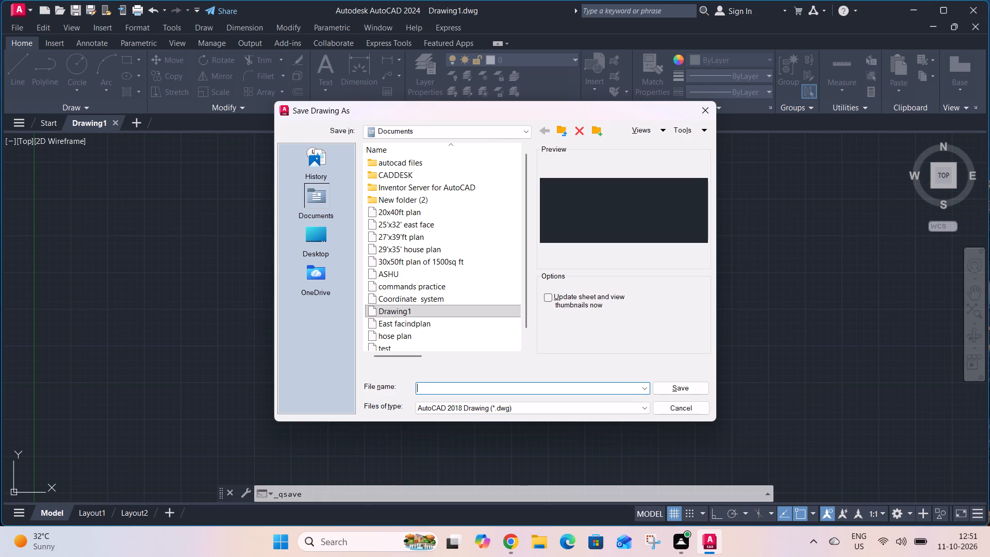
type("RE")
type("GIO")
key("n")
left_click(432, 159)
left_click(687, 388)
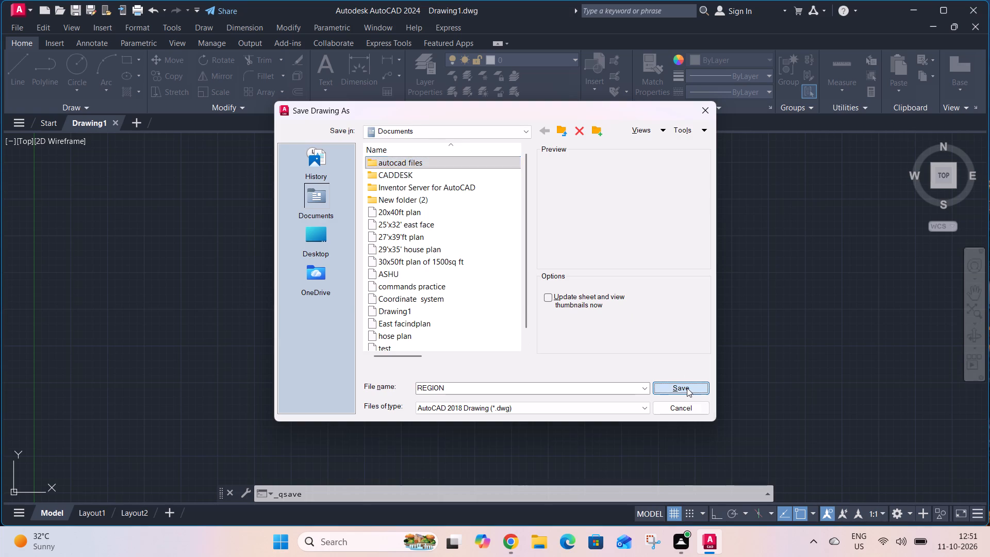
left_click(687, 388)
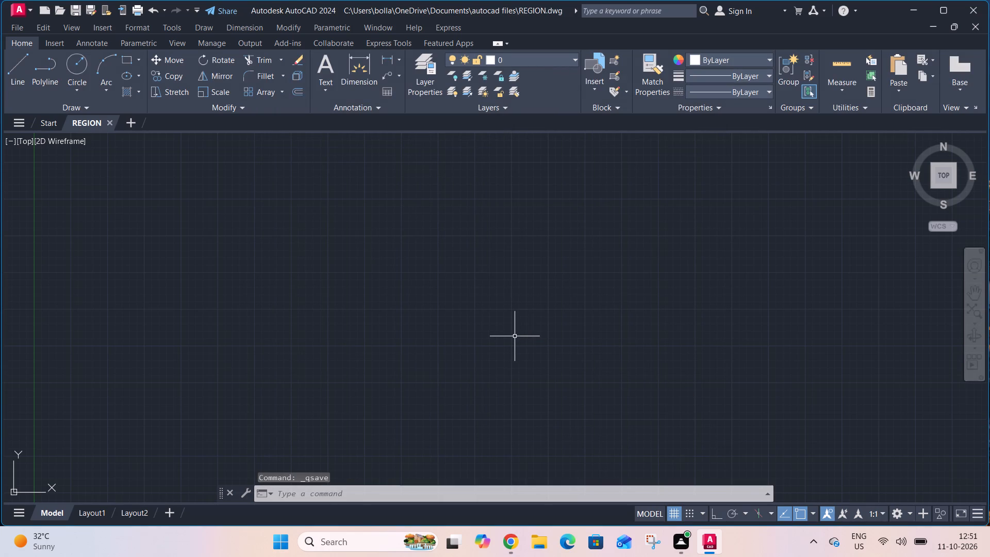
Turn on command log recording with LOGFILEON.
type("LO")
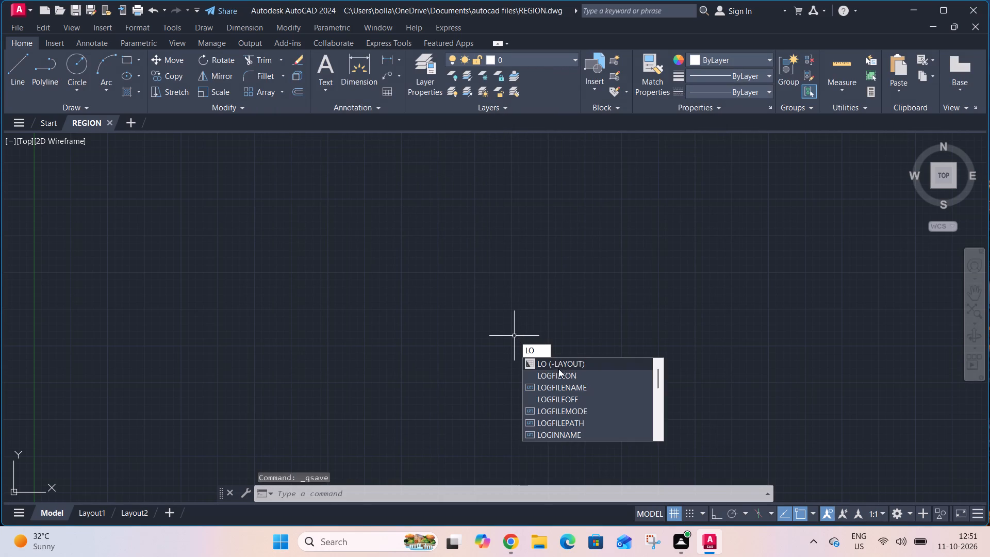
left_click(558, 371)
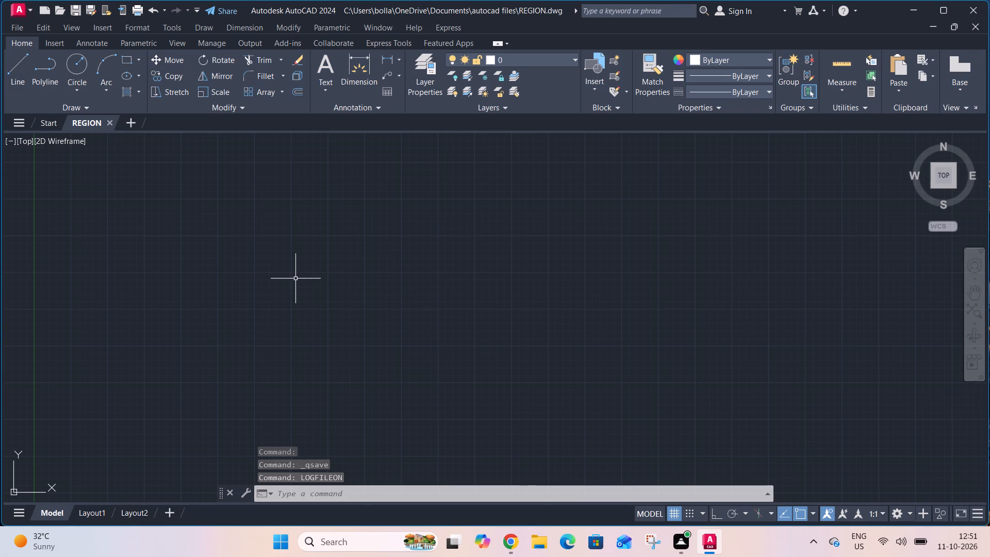
Configure the drawing units to Engineering length type with Inches as the insertion scale.
scroll(295, 278, "up", 1)
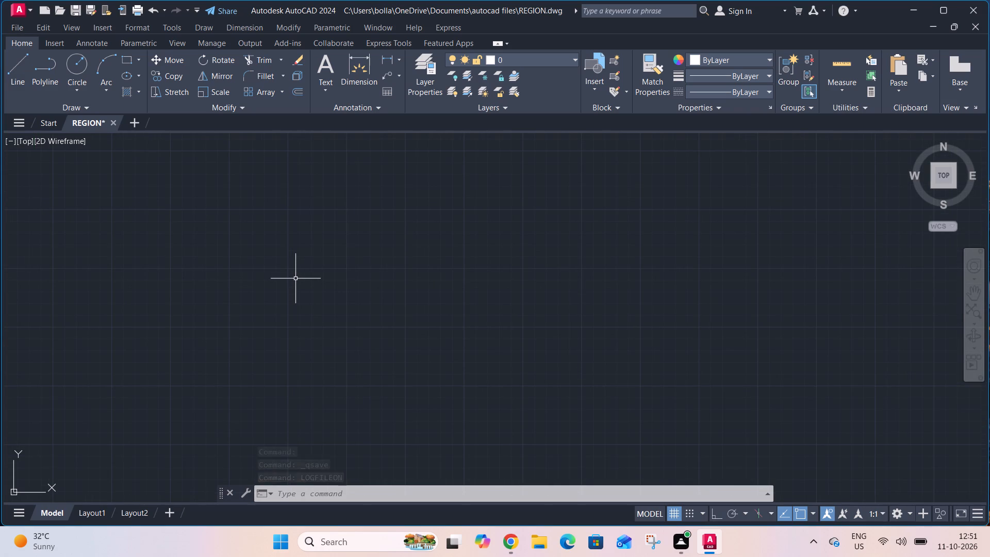
type("UN")
key("space")
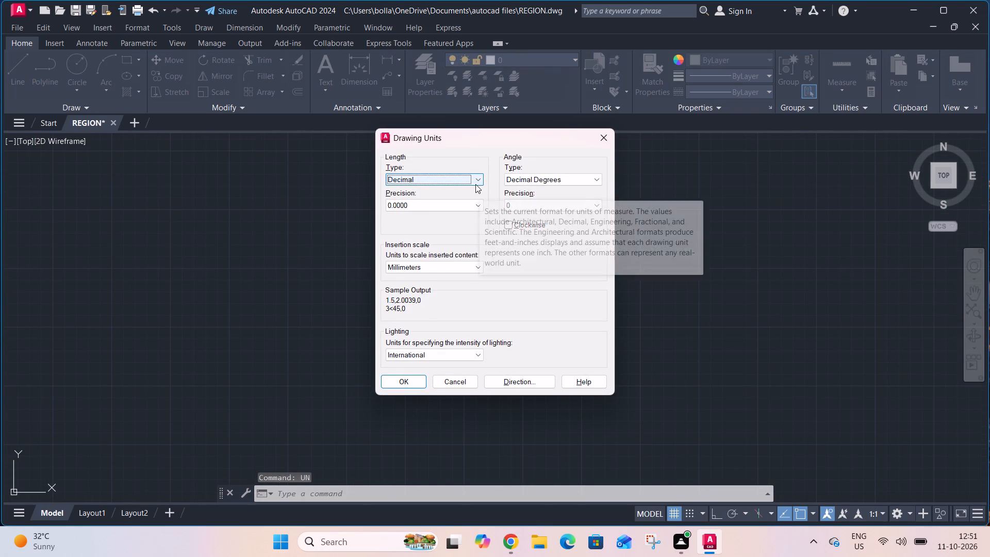
left_click(475, 184)
left_click(458, 207)
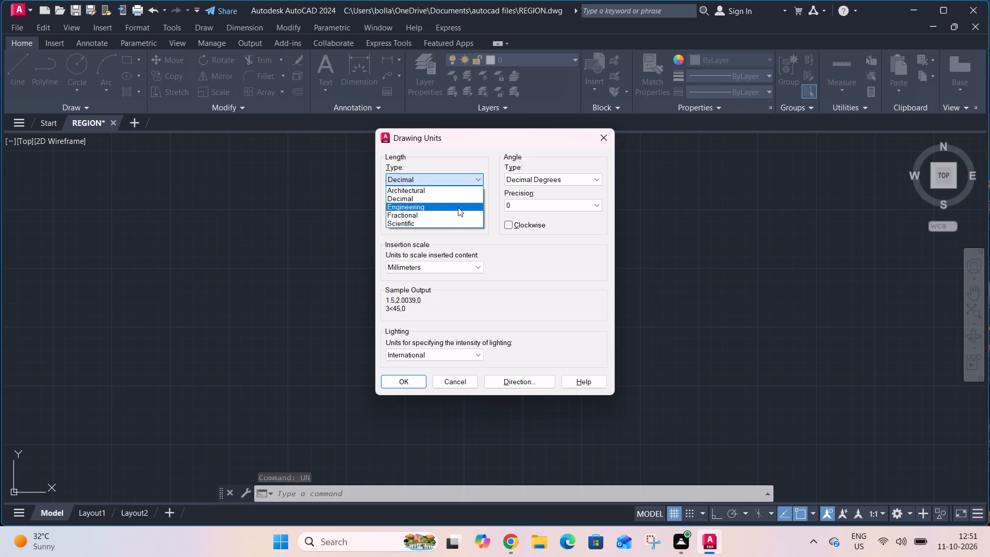
left_click(438, 270)
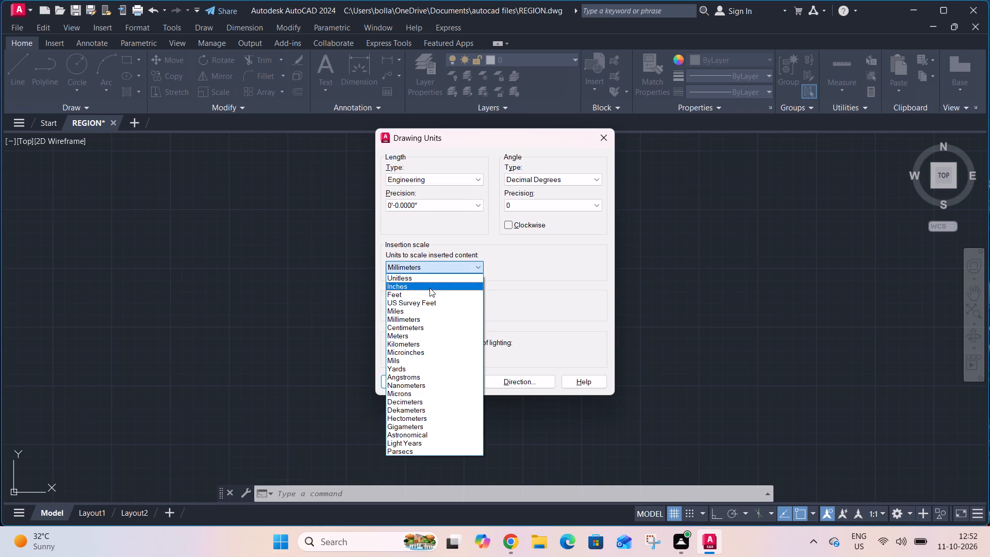
left_click(430, 287)
left_click(405, 381)
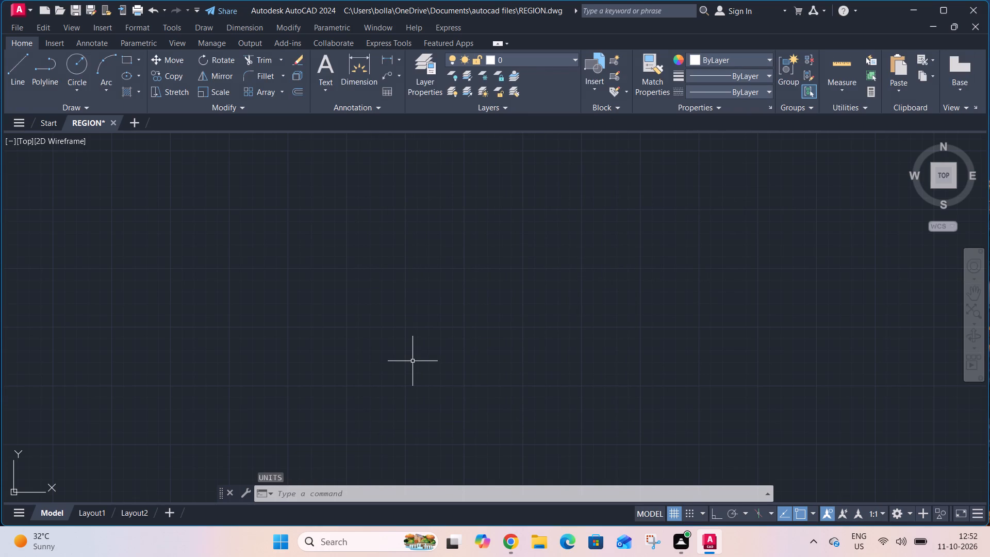
Modify the ISO-25 dimension style so its primary linear unit format is Engineering.
type("D")
key("space")
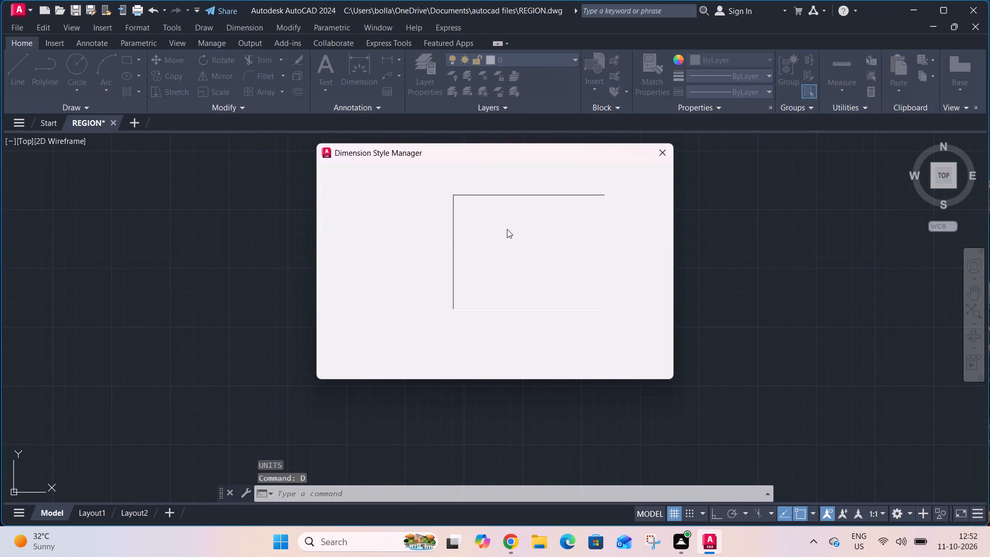
left_click(626, 243)
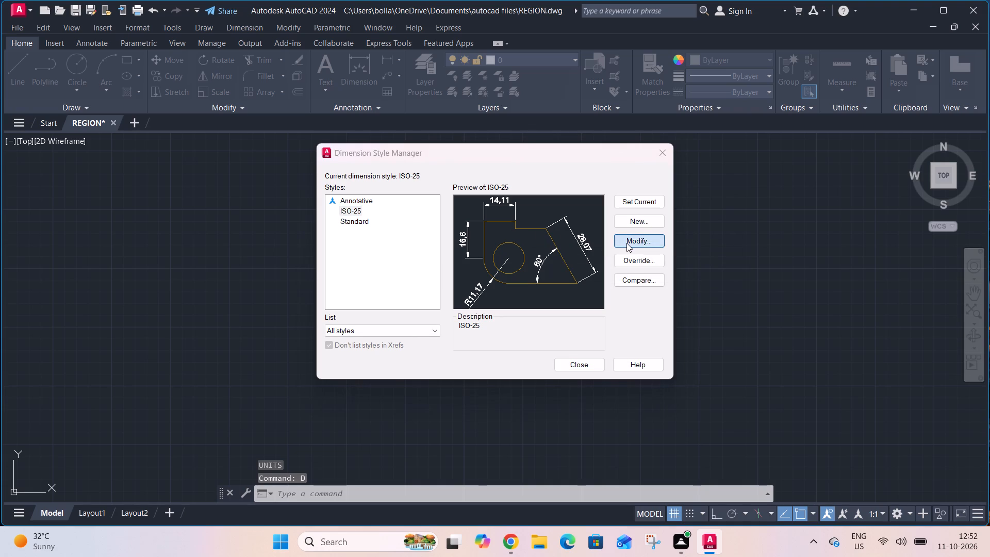
left_click(450, 150)
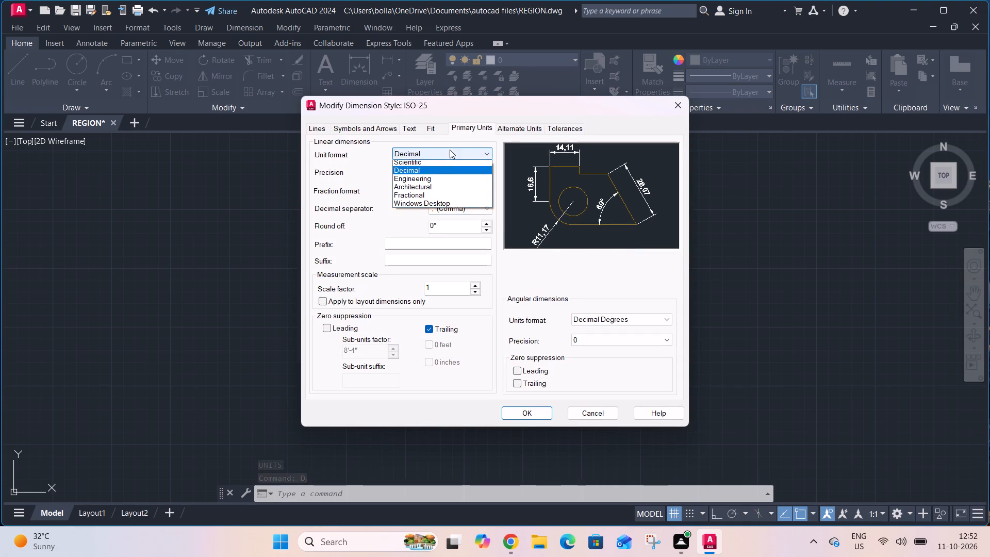
left_click(451, 178)
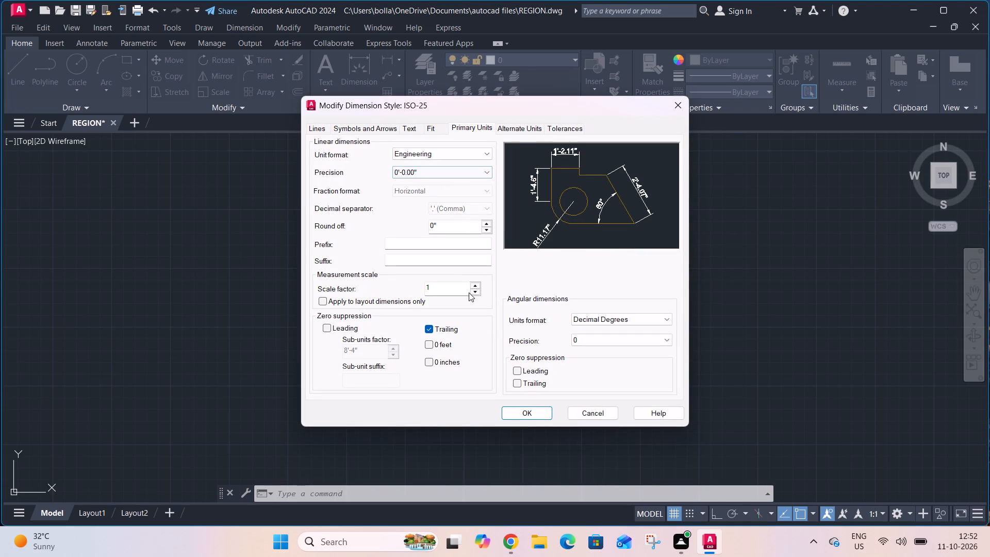
Set the Standard text style's height to 5" for the dimension text, make it current and save the style changes.
left_click(409, 126)
left_click(485, 162)
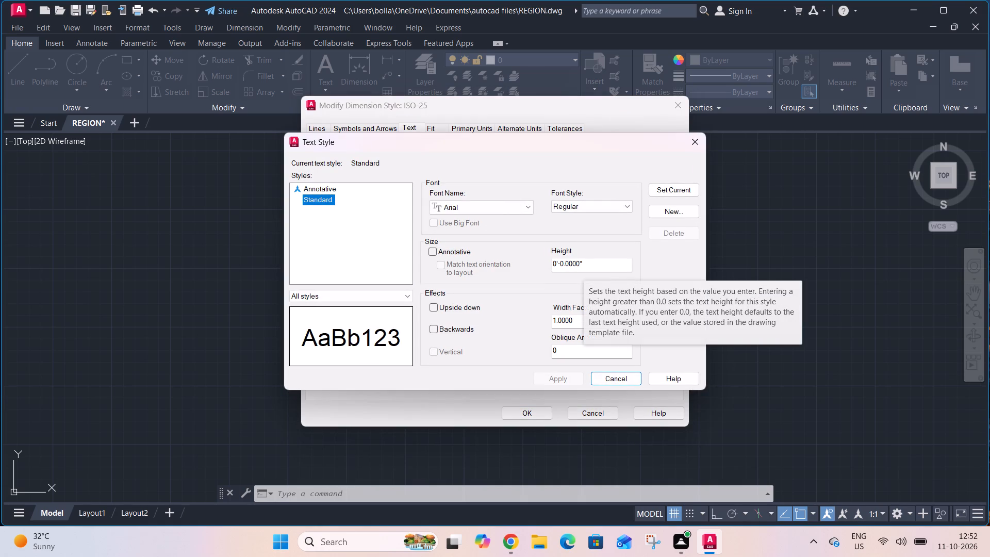
left_click(579, 263)
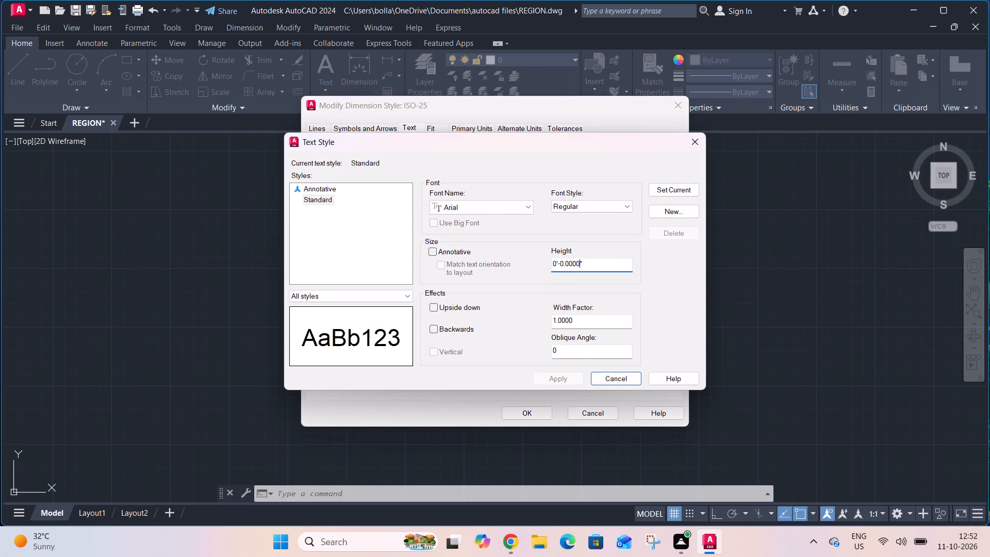
key("BackSpace")
key("BackSpace")
key("BackSpace")
key("BackSpace")
key("BackSpace")
key("BackSpace")
key("BackSpace")
key("BackSpace")
key("BackSpace")
key("BackSpace")
key("BackSpace")
key("BackSpace")
key("5")
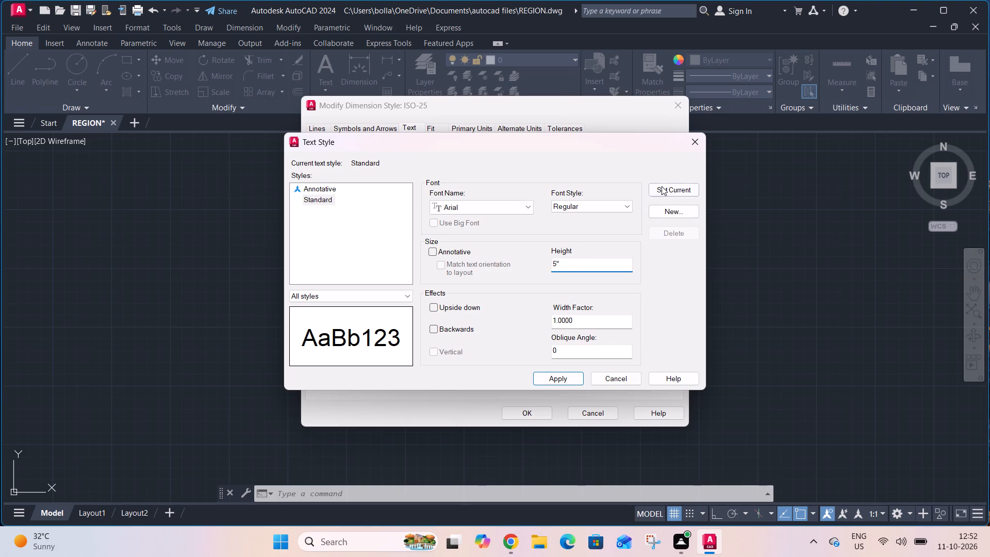
left_click(662, 186)
left_click(480, 289)
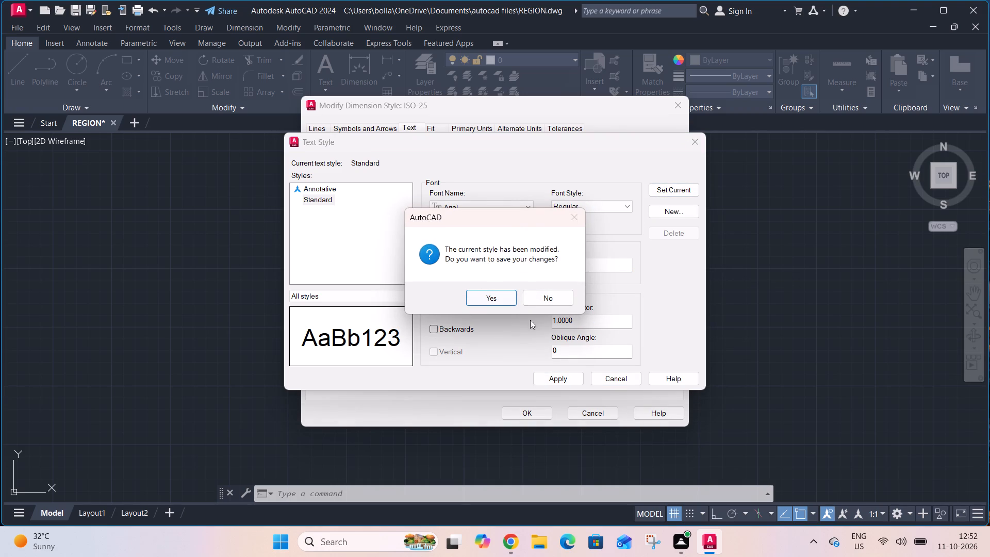
left_click(492, 301)
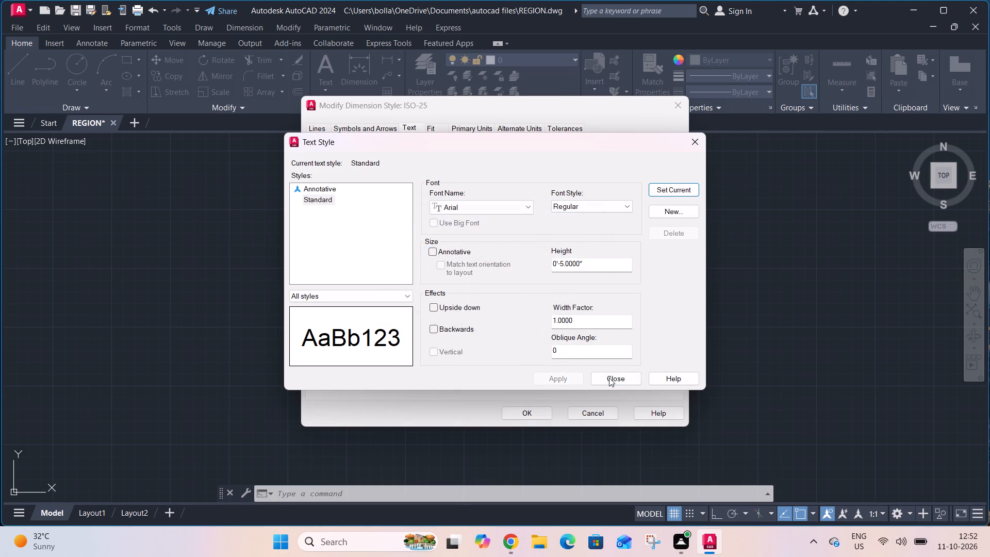
left_click(612, 378)
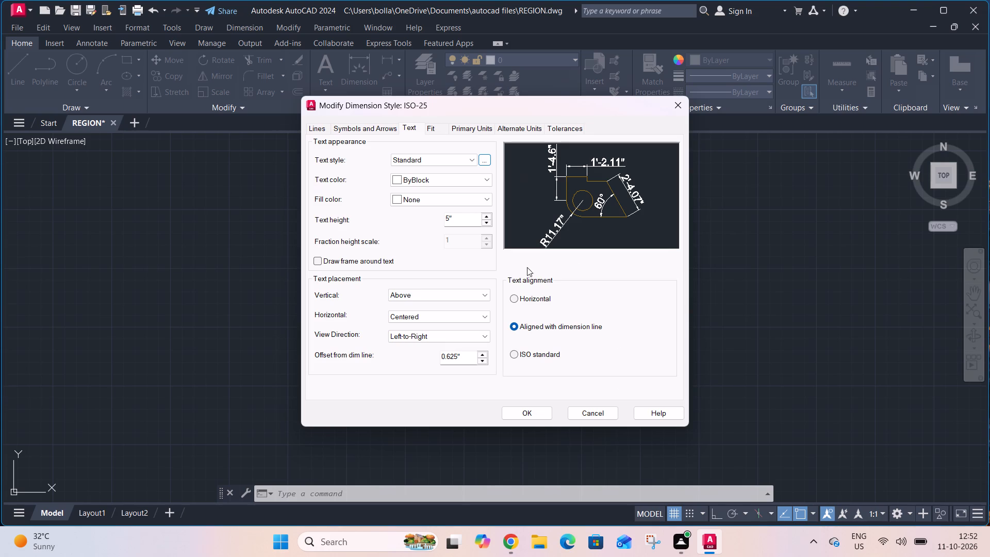
Accept the dimension style modifications and set ISO-25 as the current dimension style.
left_click(532, 409)
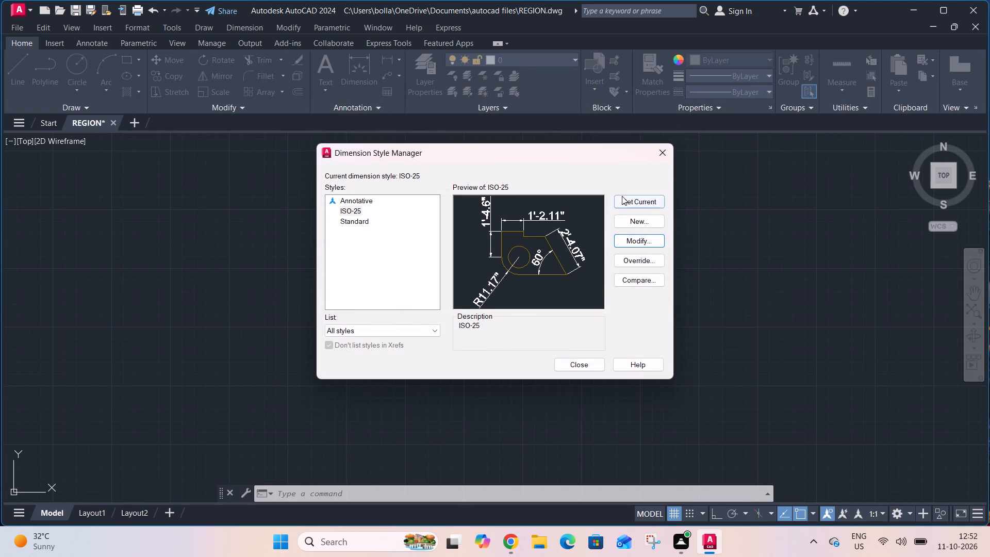
left_click(622, 196)
left_click(563, 366)
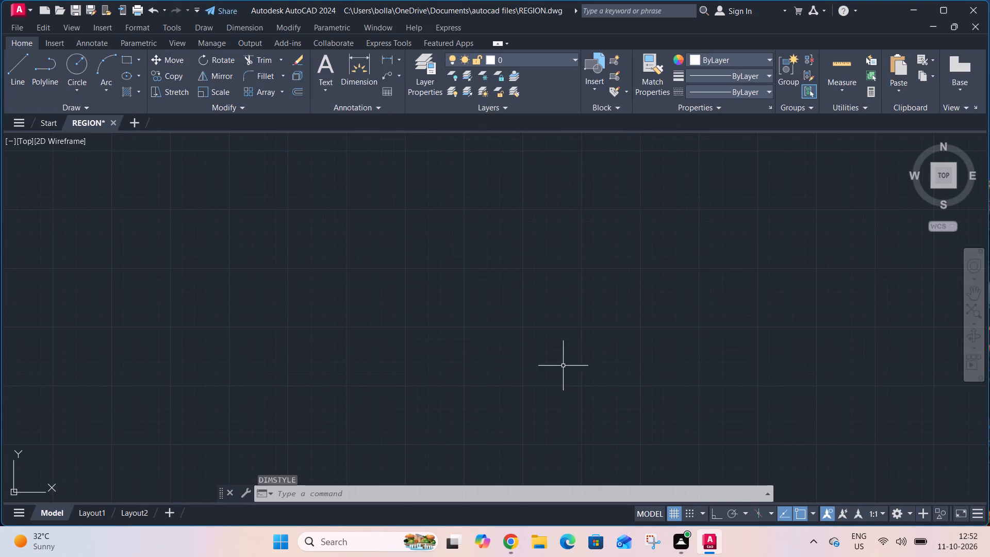
Draw a rectangle 33'11" wide and 46'4" high as the outer wall outline.
key("r")
key("e")
type("C")
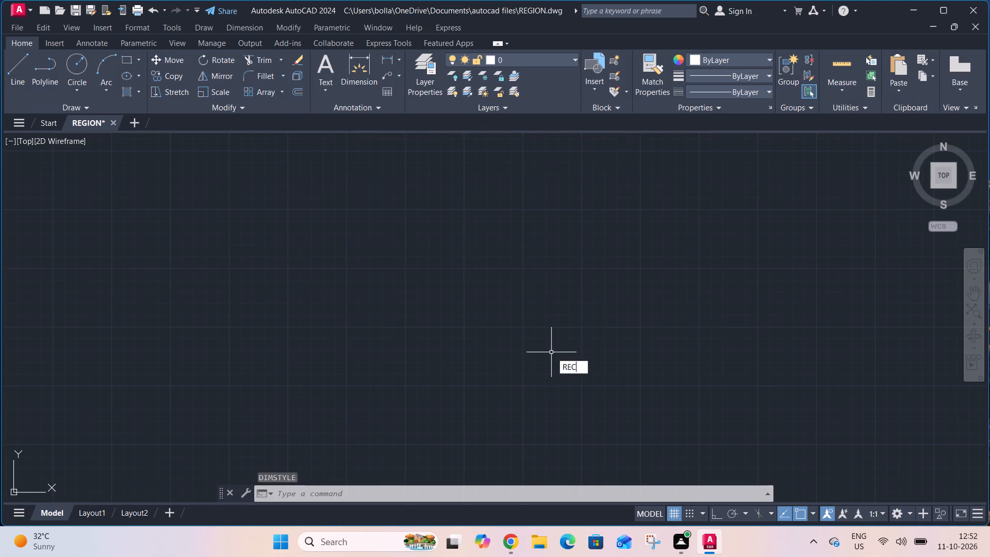
key("space")
left_click(397, 187)
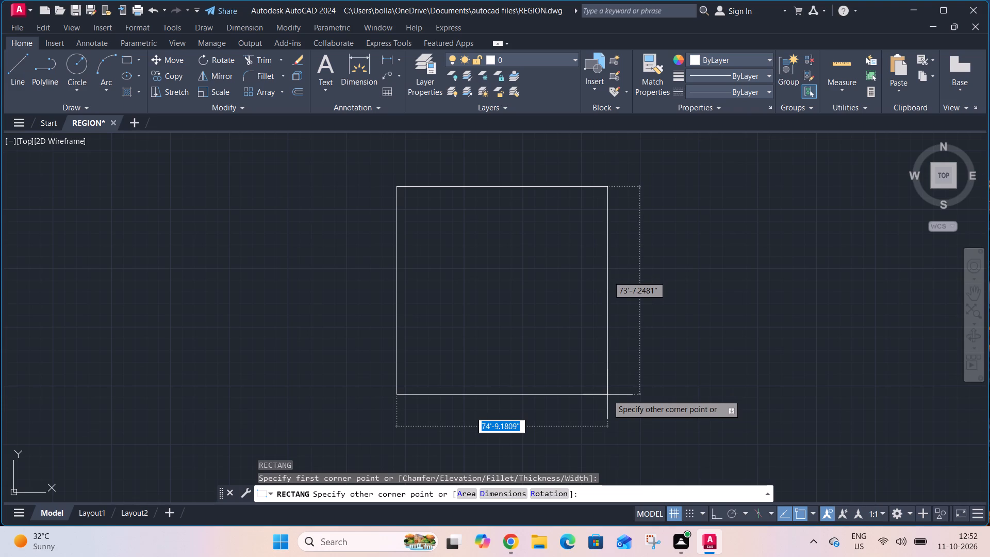
type("33")
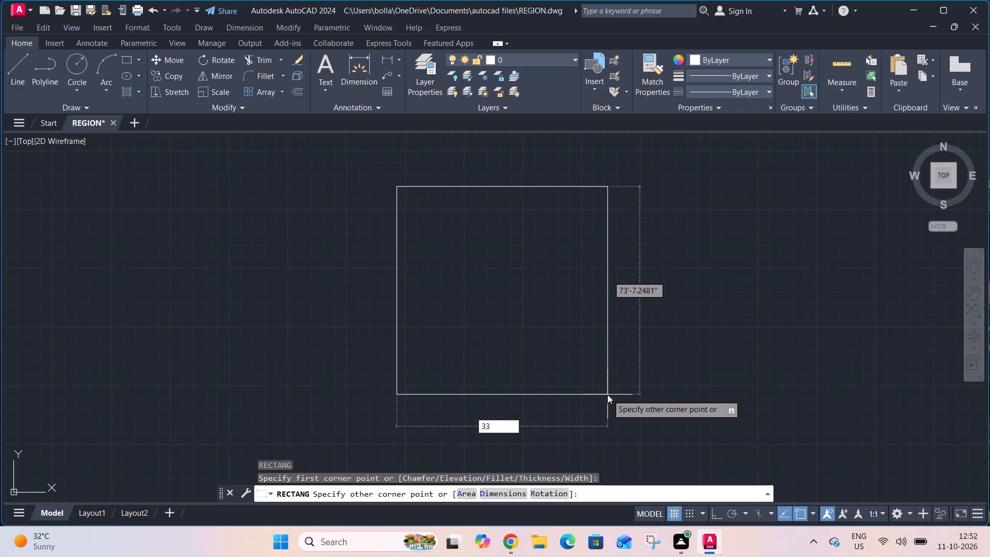
type("'11")
key("shift+quotedbl")
key("Tab")
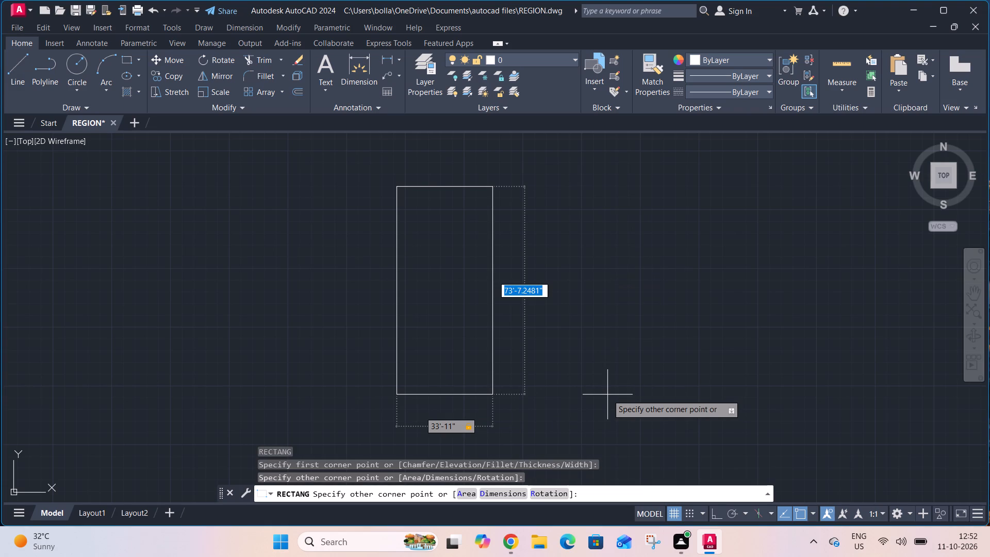
type("46'")
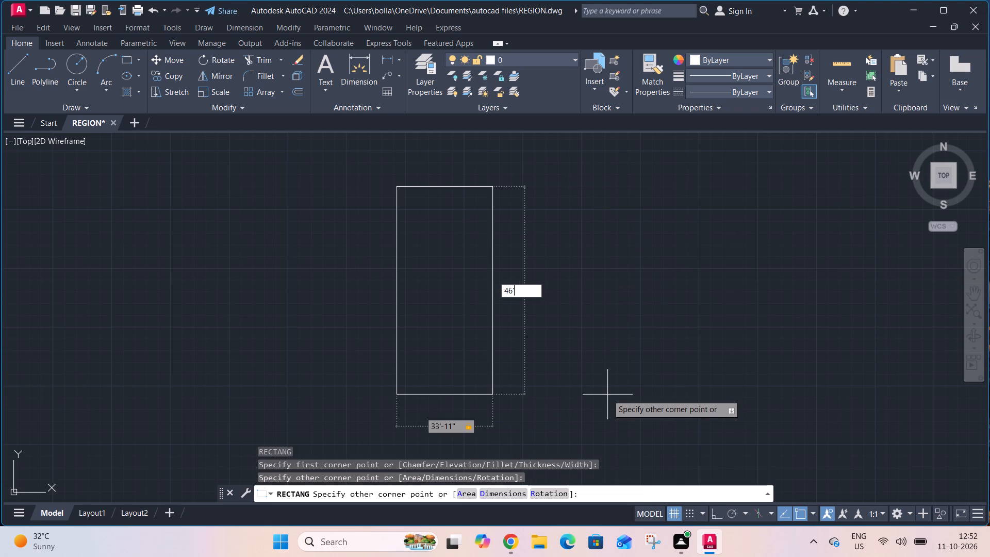
type("4\"")
key("Return")
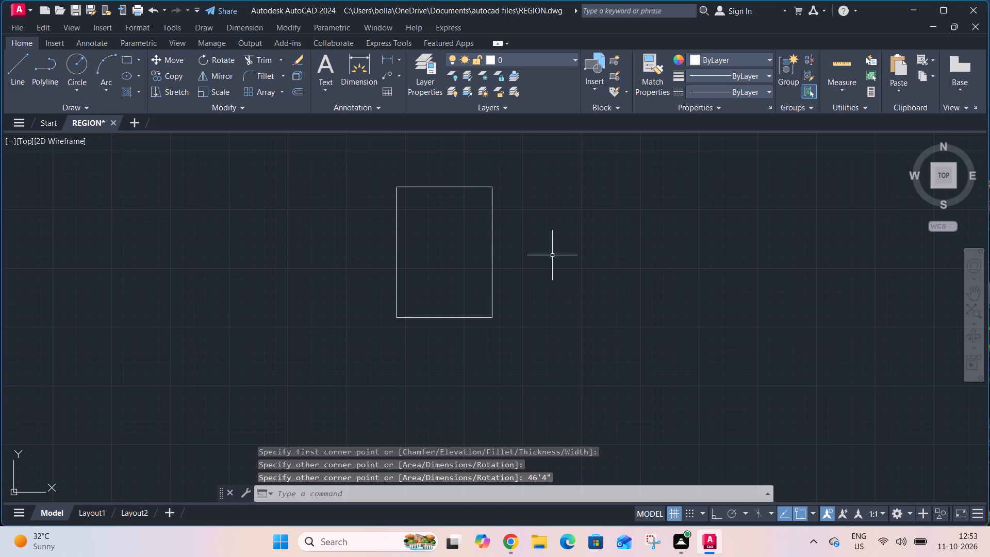
Offset the outer rectangle 9" inward to form the outer wall thickness.
scroll(436, 199, "up", 2)
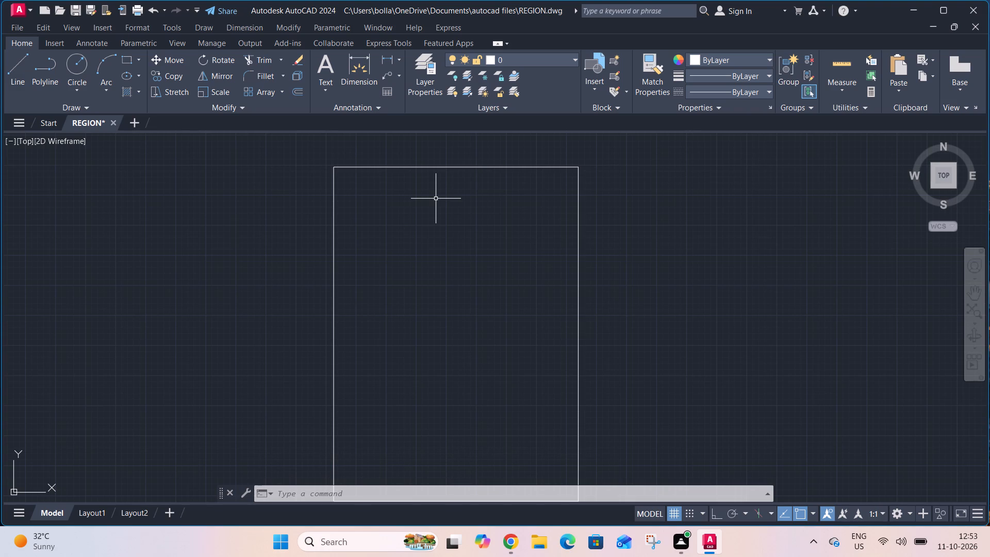
type("O")
key("space")
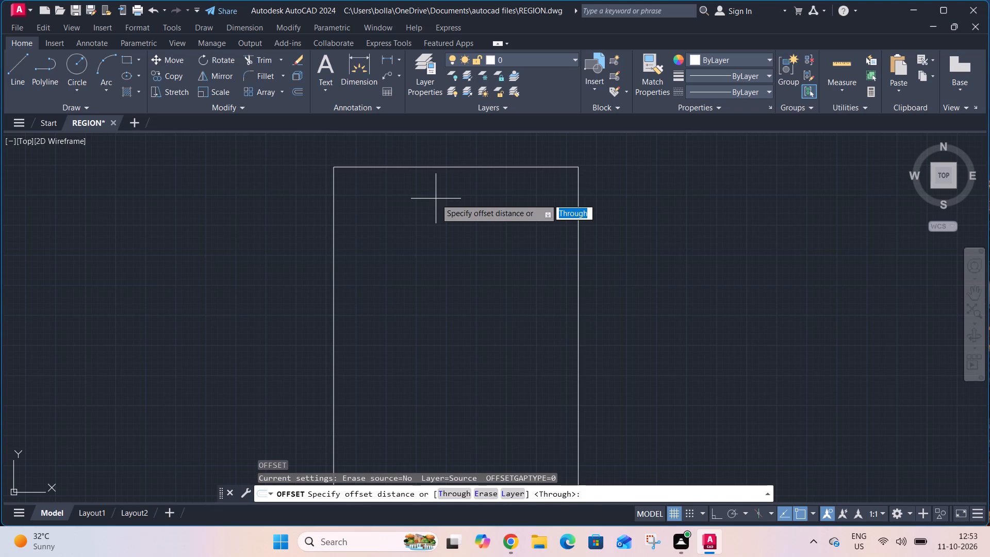
key("9")
key("shift+quotedbl")
key("Return")
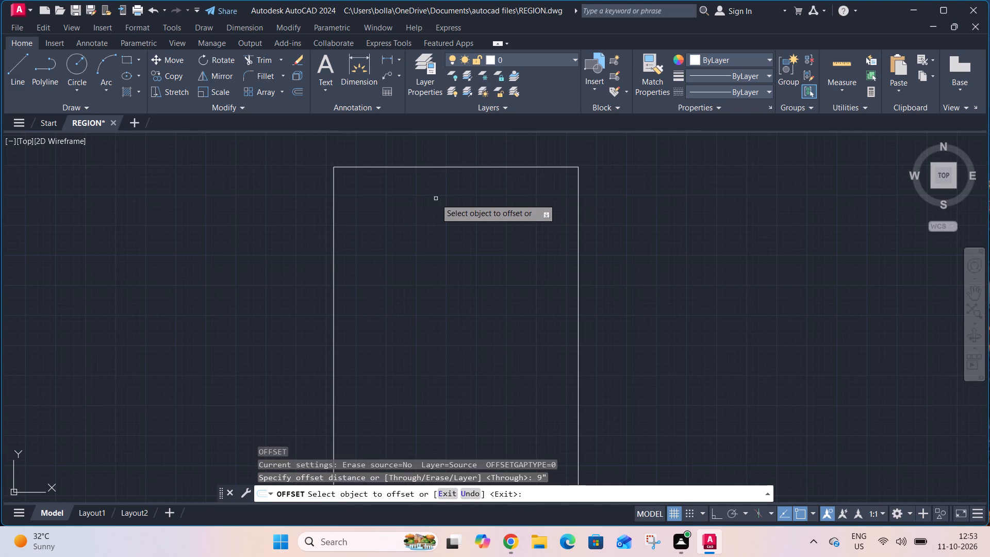
left_click(457, 167)
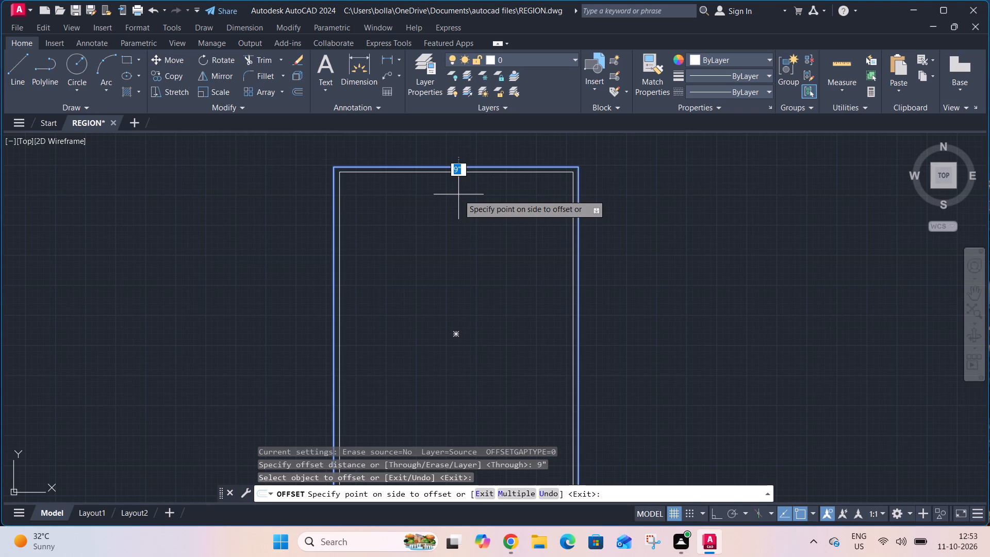
left_click(458, 194)
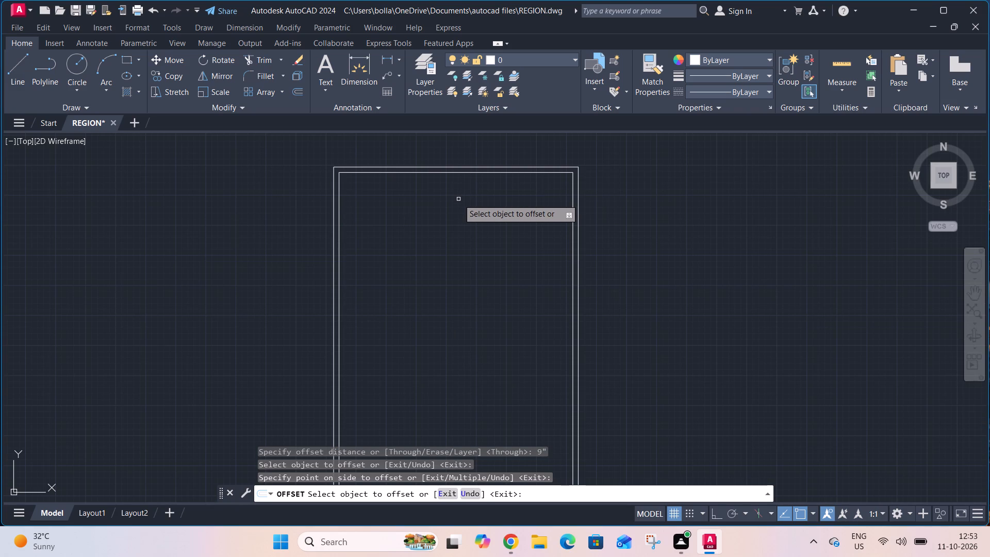
key("Escape")
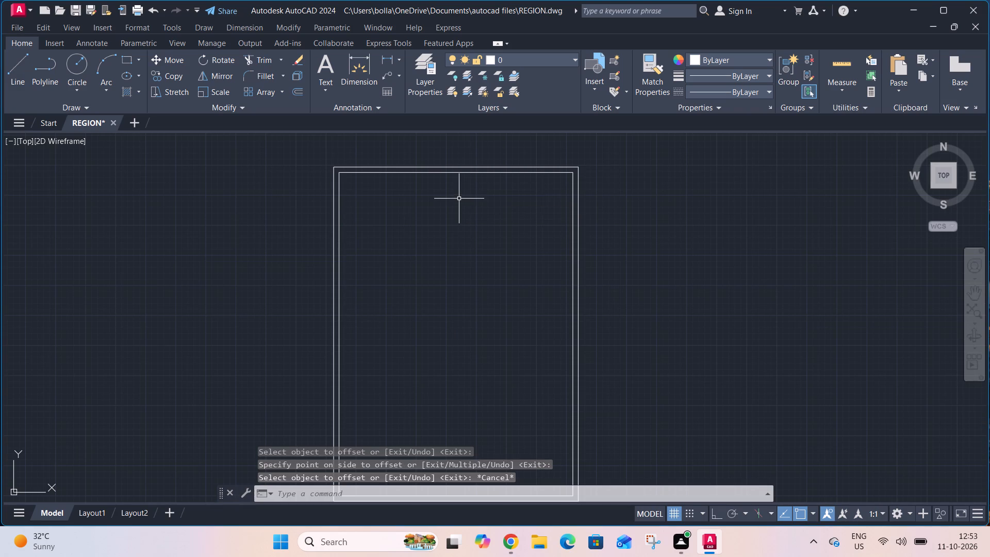
Explode both the outer and inner wall rectangles into separate lines.
left_click(585, 154)
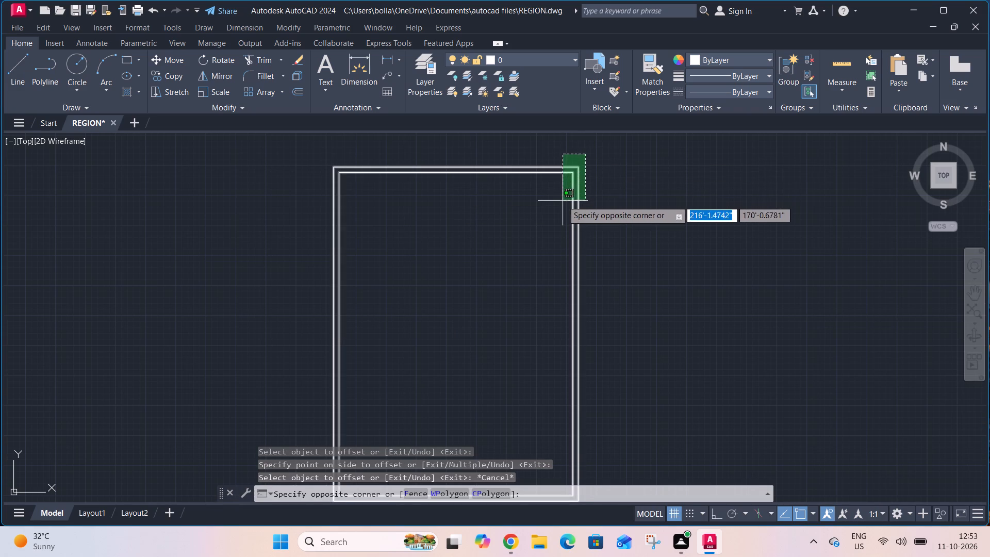
left_click(563, 201)
type("X")
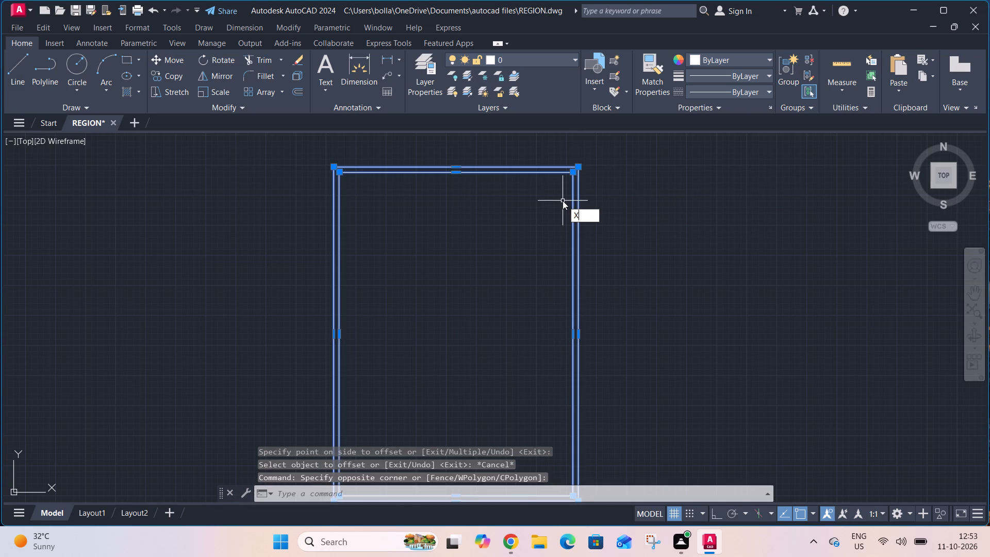
key("space")
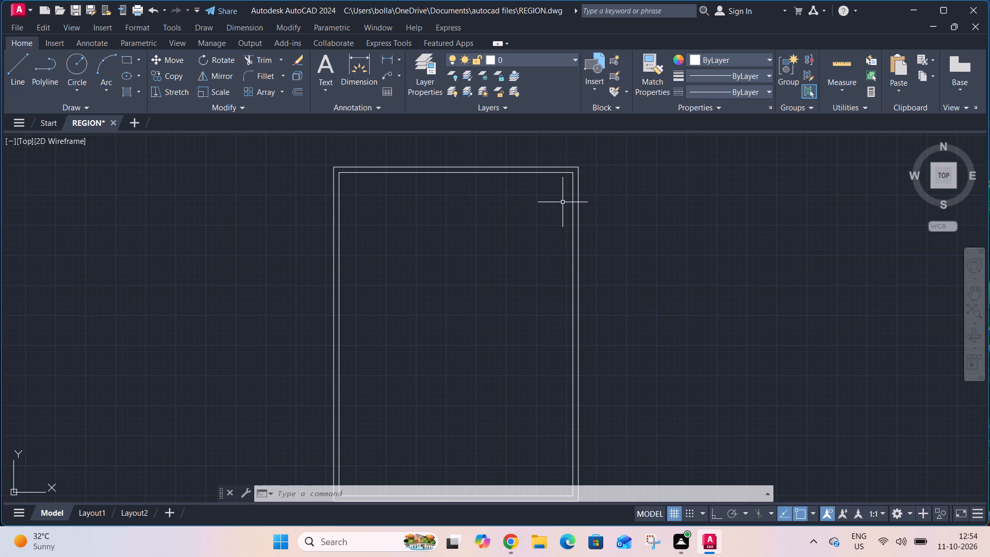
Offset the bottom inner wall line 12' upward into the plan as a horizontal partition line.
scroll(477, 176, "down", 1)
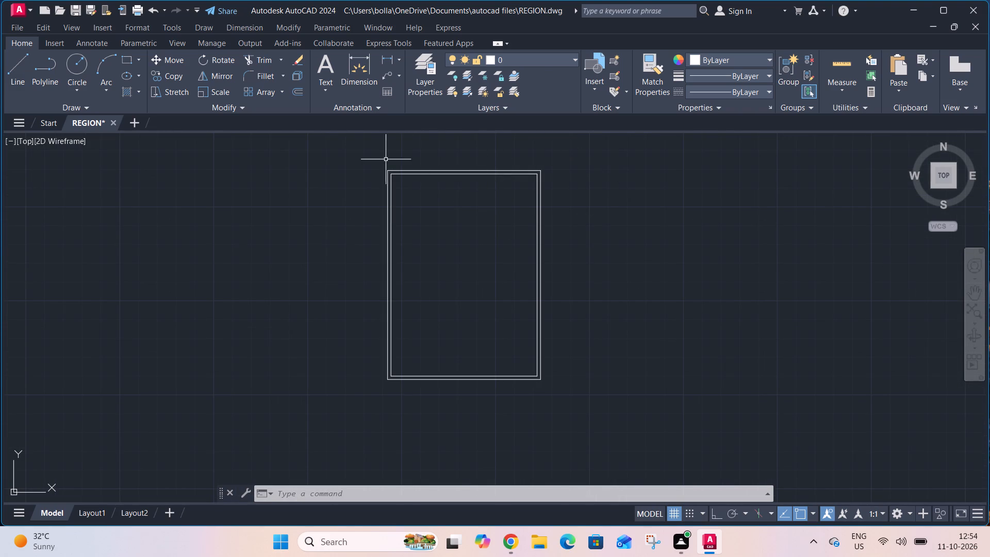
left_click(367, 153)
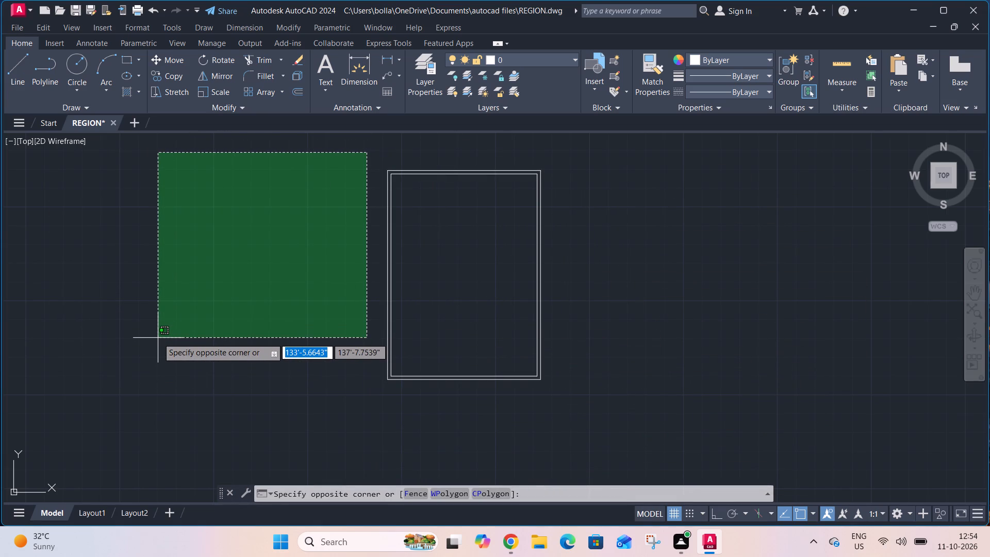
key("Escape")
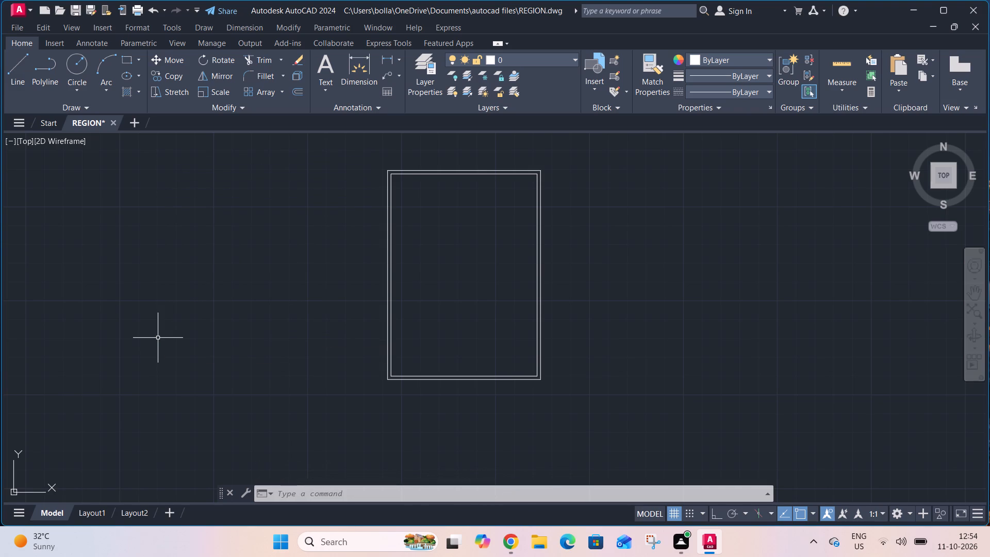
type("O 12'")
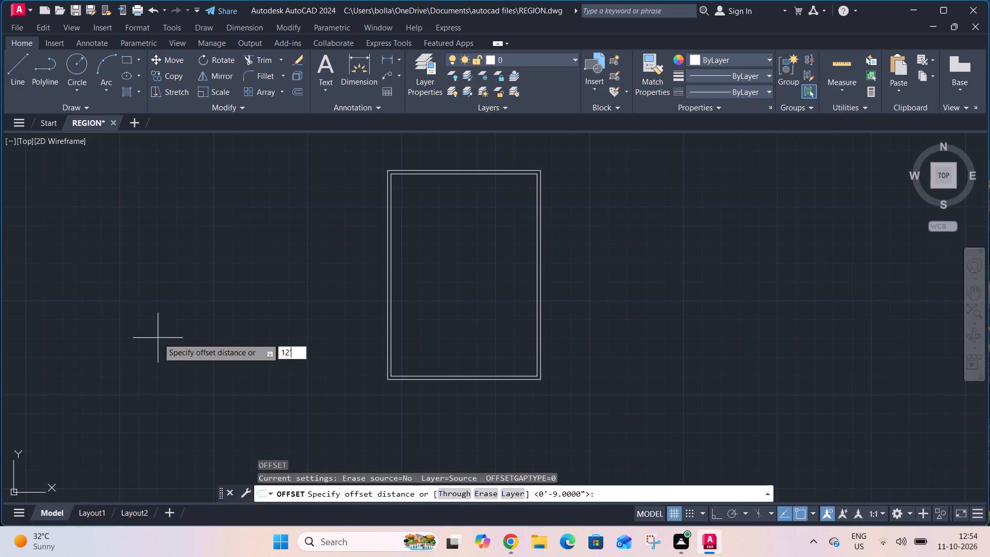
key("Return")
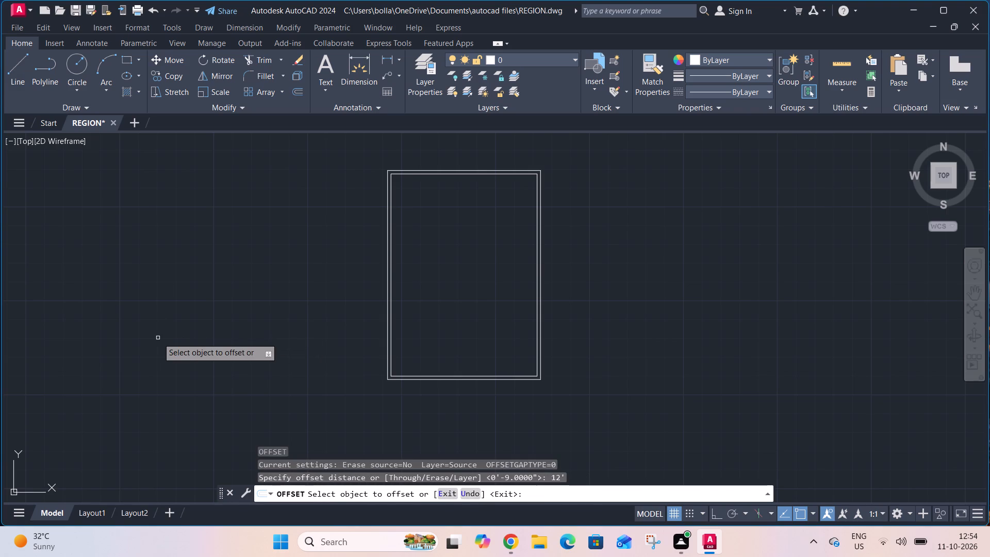
left_click(420, 375)
left_click(423, 349)
key("Escape")
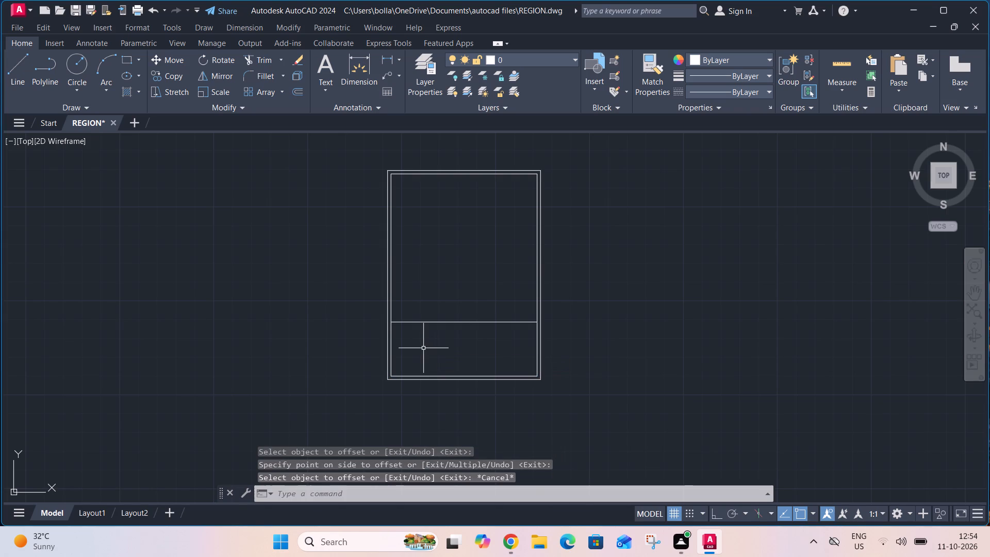
Offset the left inner wall line 16' to the right as a vertical partition line.
type("O 16'")
key("Return")
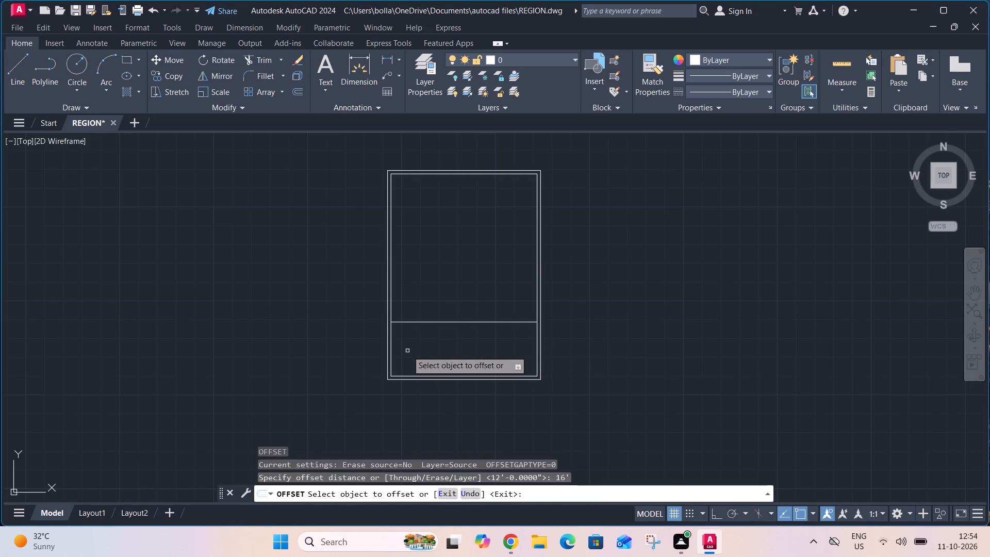
key("grave")
key("1")
key("F4")
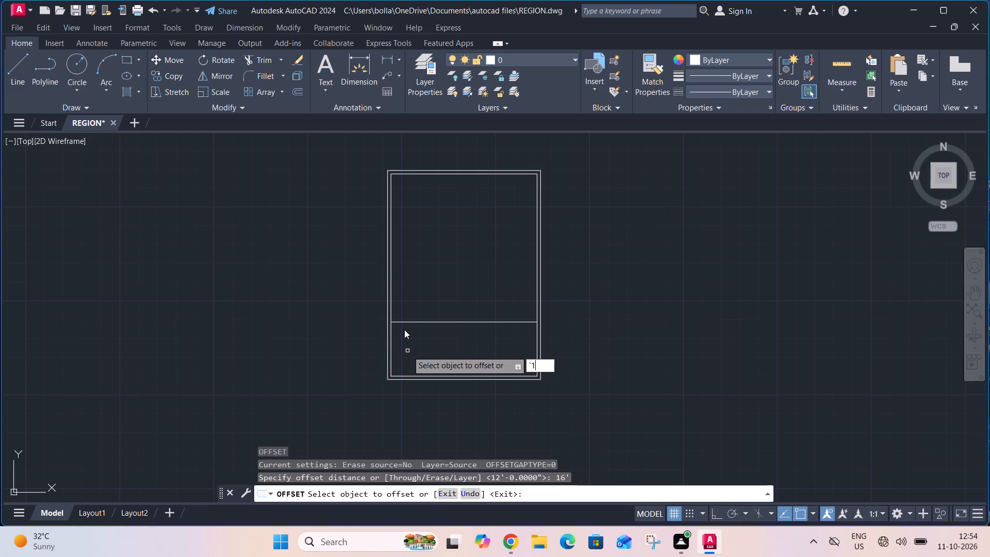
key("BackSpace")
key("BackSpace")
type("16'")
key("Return")
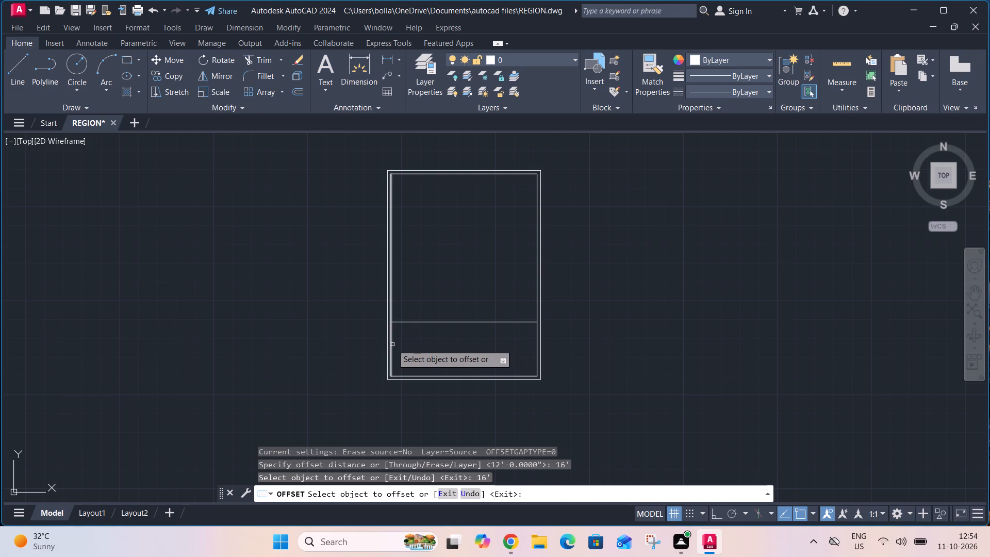
left_click(392, 345)
left_click(439, 346)
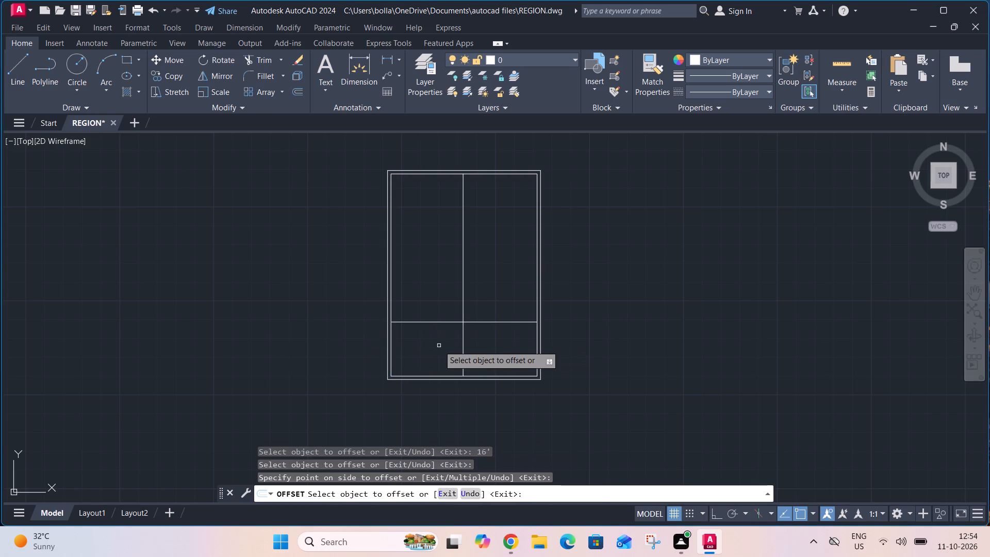
key("Escape")
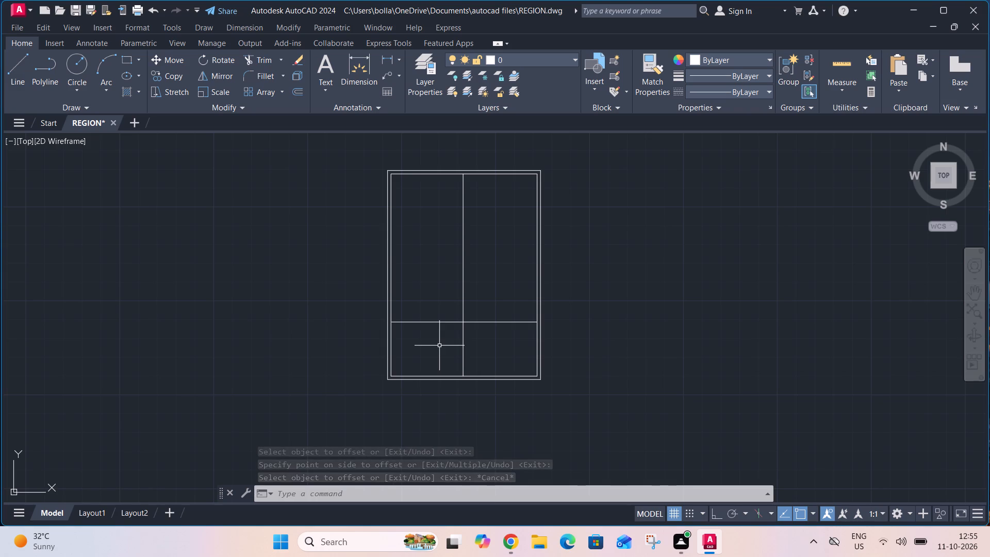
Offset the vertical partition line 4.5" to the right and the horizontal partition line 4.5" upward to give both partitions thickness.
type("O")
key("space")
type("4.5\"")
key("Return")
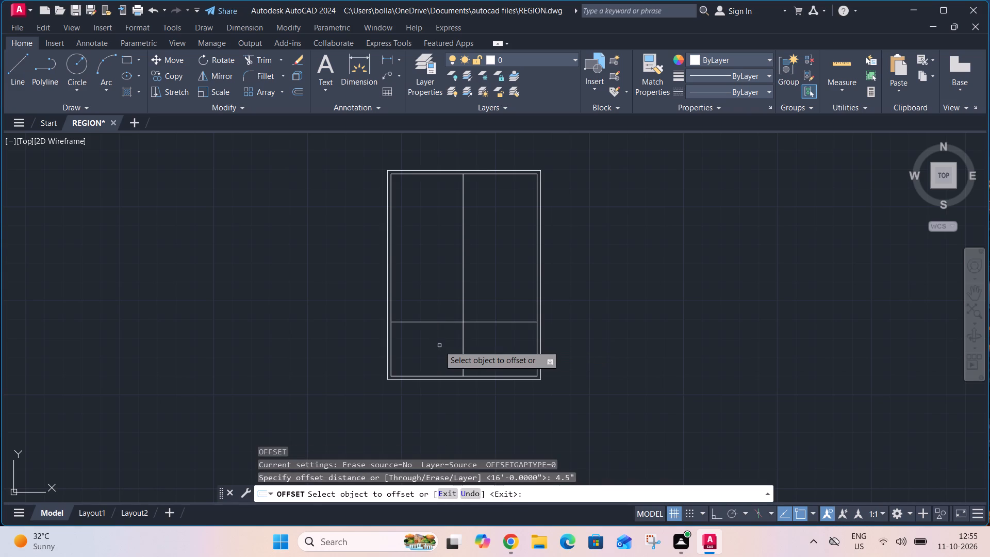
scroll(461, 334, "up", 2)
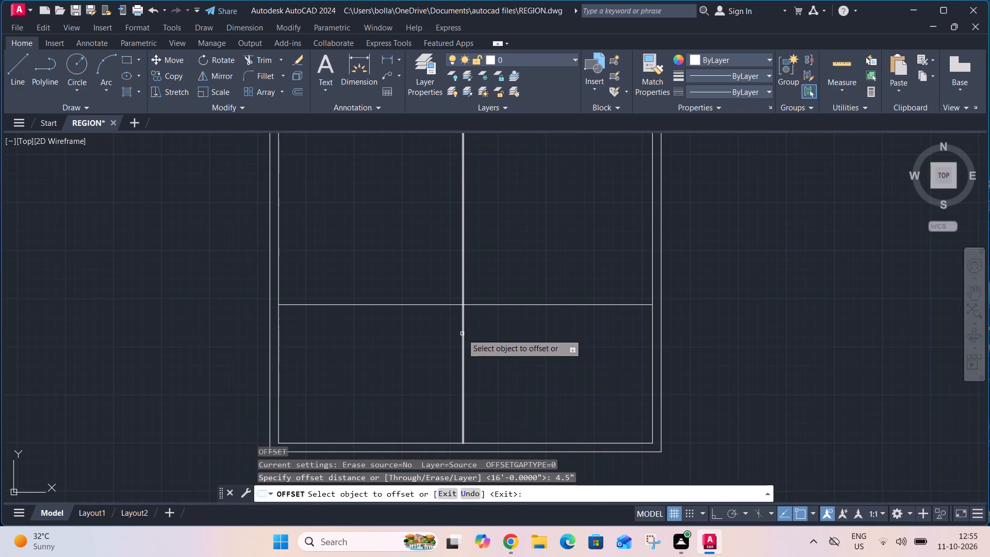
left_click(463, 334)
left_click(489, 334)
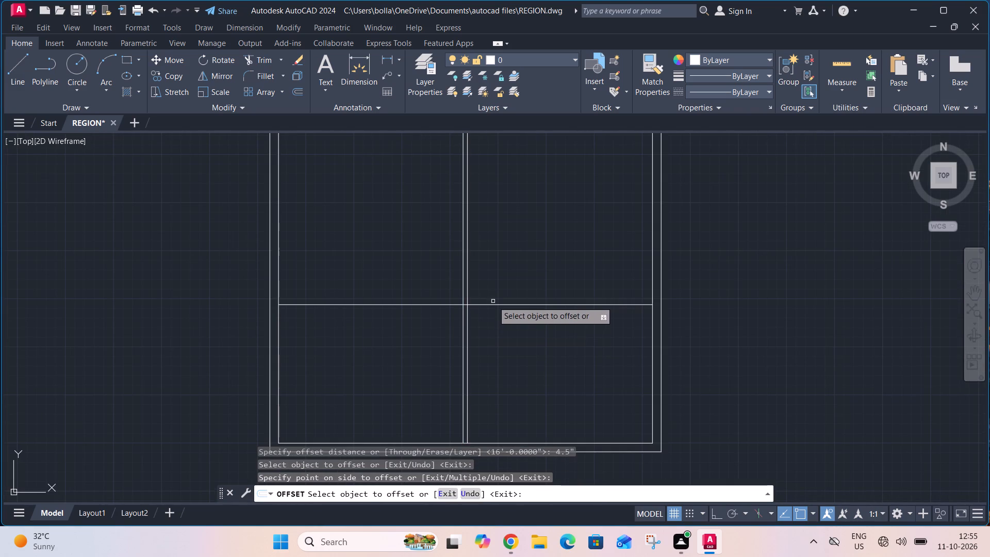
left_click(493, 305)
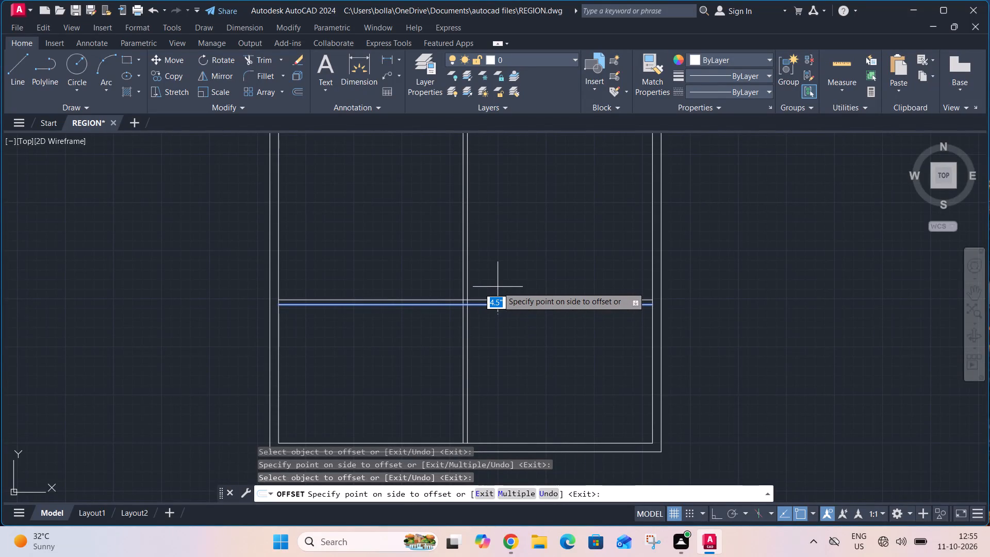
left_click(498, 287)
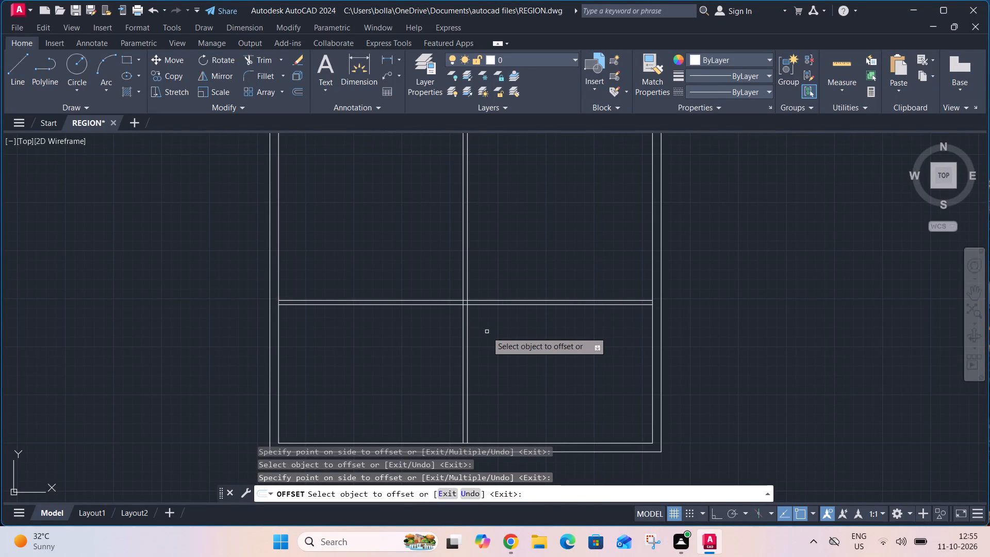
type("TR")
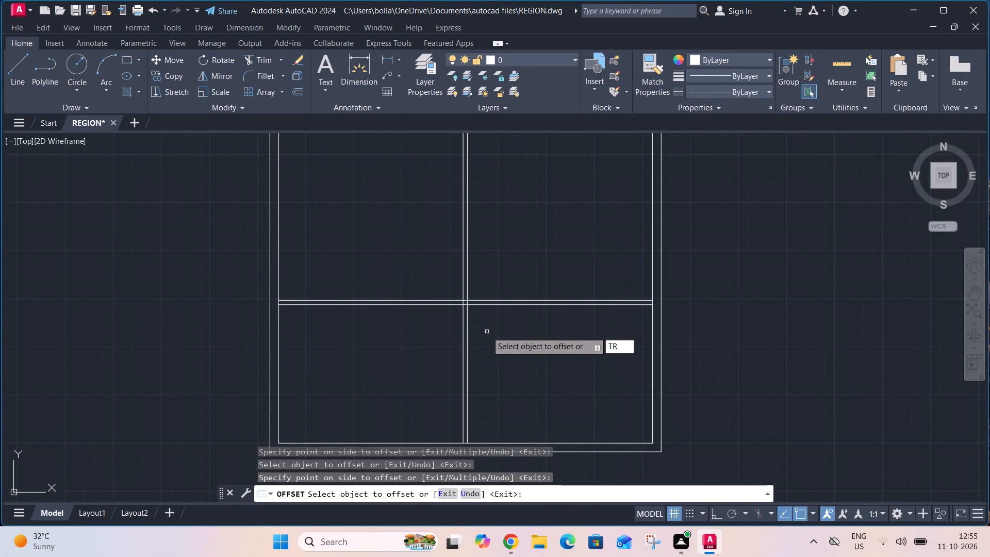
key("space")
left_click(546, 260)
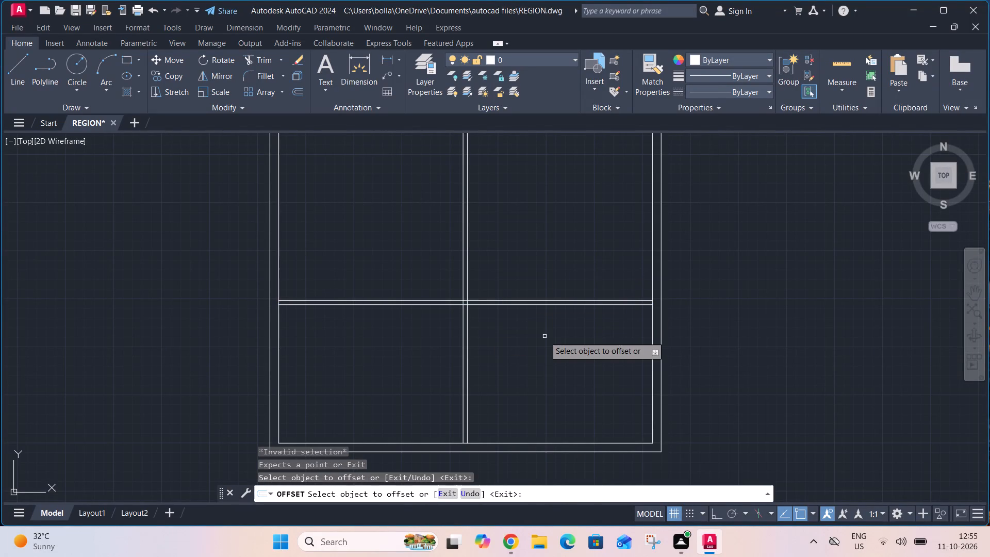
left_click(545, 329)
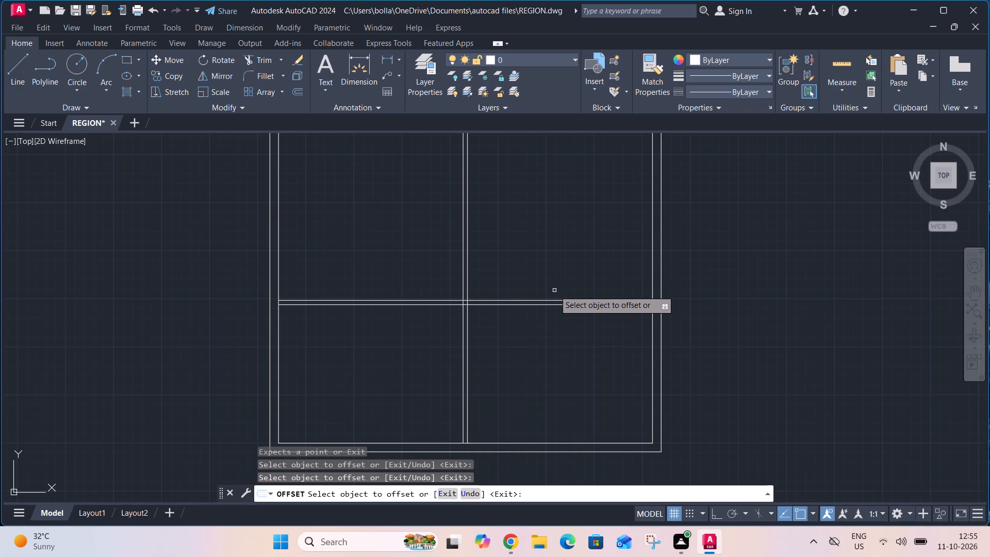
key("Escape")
Trim the horizontal partition lines right of the crossing and the vertical partition lines above it, leaving the lower-left room enclosed.
type("TR")
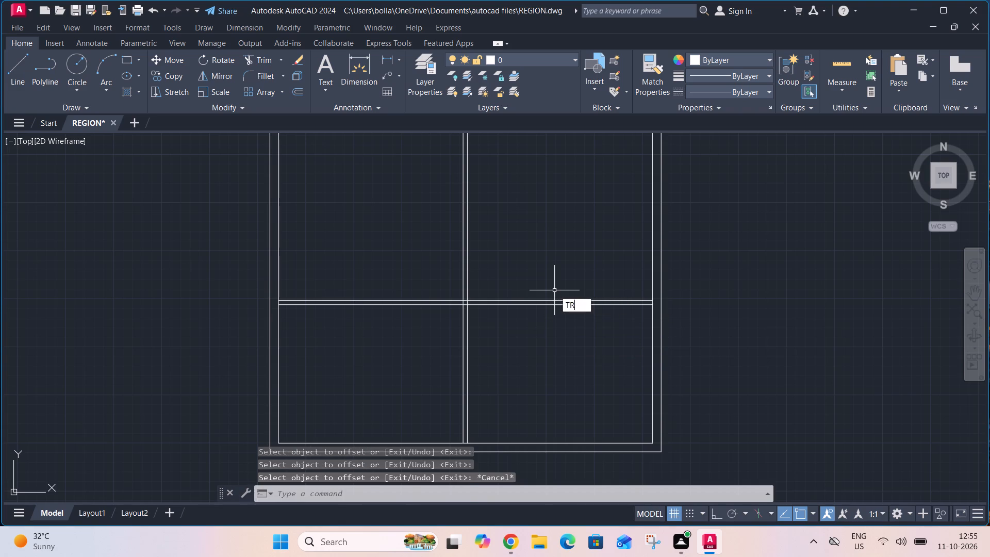
key("space")
left_click(557, 283)
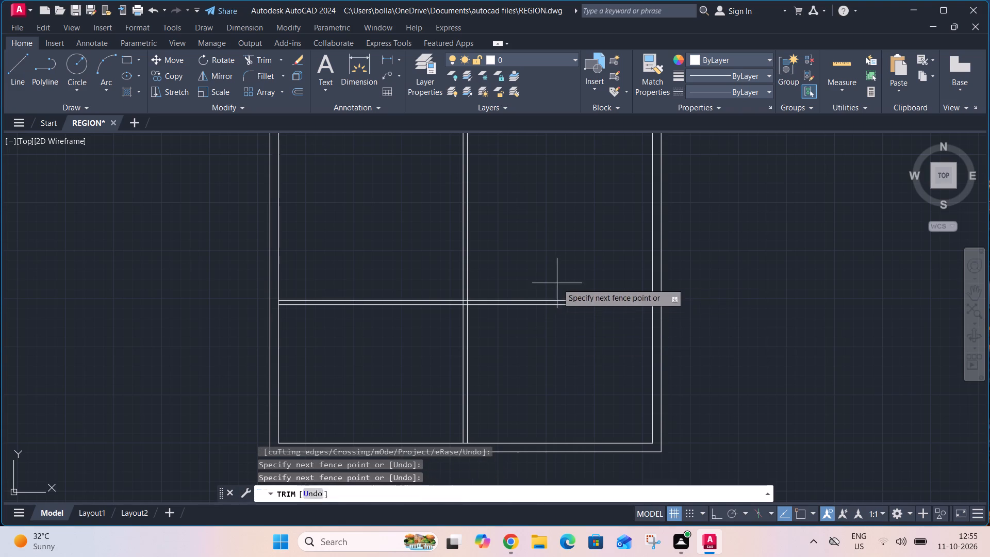
left_click(549, 321)
left_click(511, 256)
left_click(421, 248)
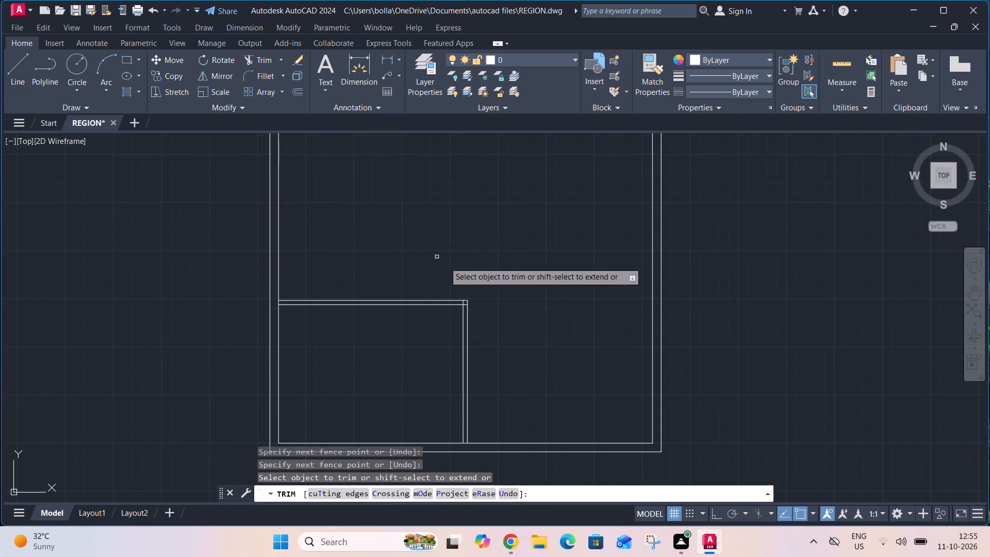
Trim the overlapping line ends inside the partition corner so the lower-left room's two walls meet in a clean L.
scroll(458, 300, "up", 3)
left_click(470, 309)
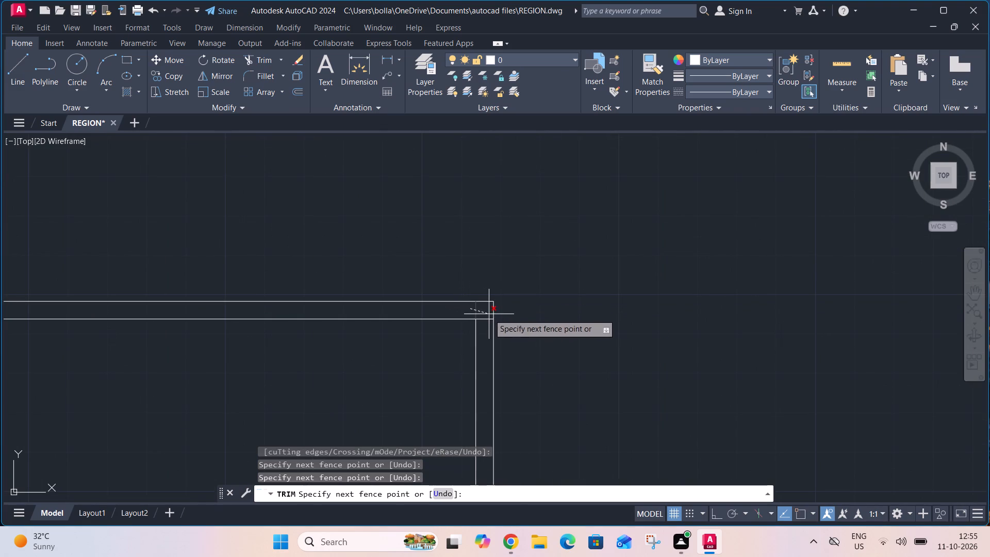
left_click(489, 314)
left_click(488, 321)
left_click(486, 313)
scroll(491, 313, "down", 4)
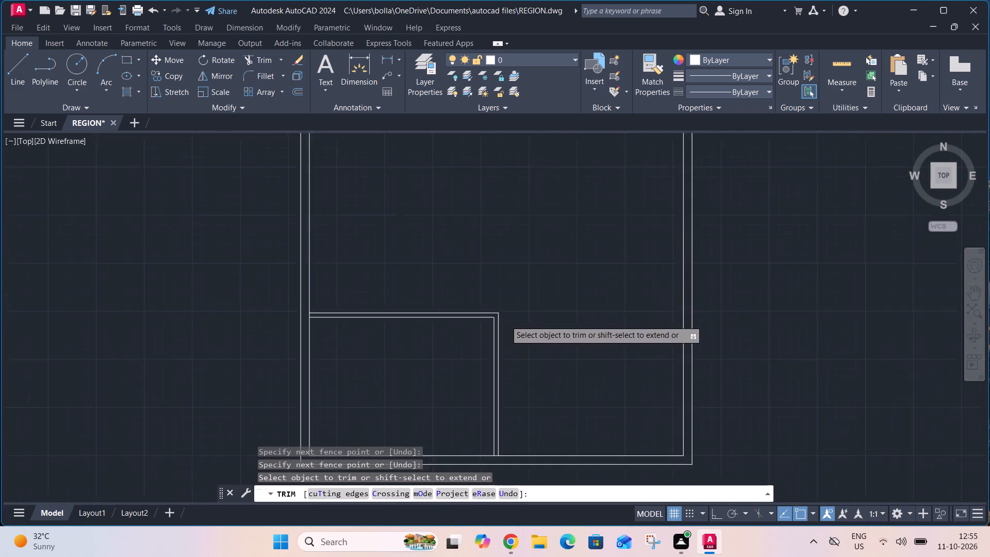
scroll(376, 317, "up", 3)
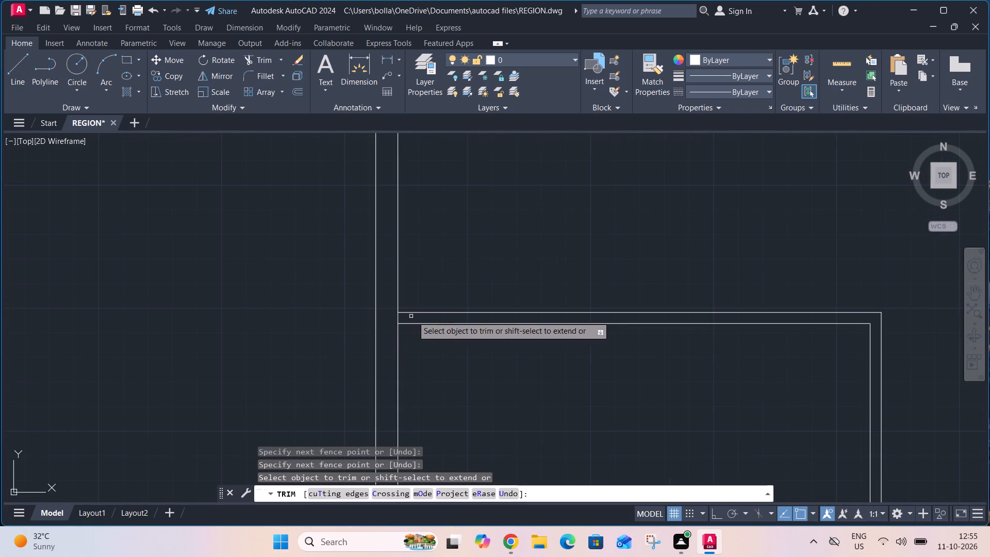
scroll(441, 346, "down", 2)
middle_click_drag(467, 378, 389, 354)
key("Escape")
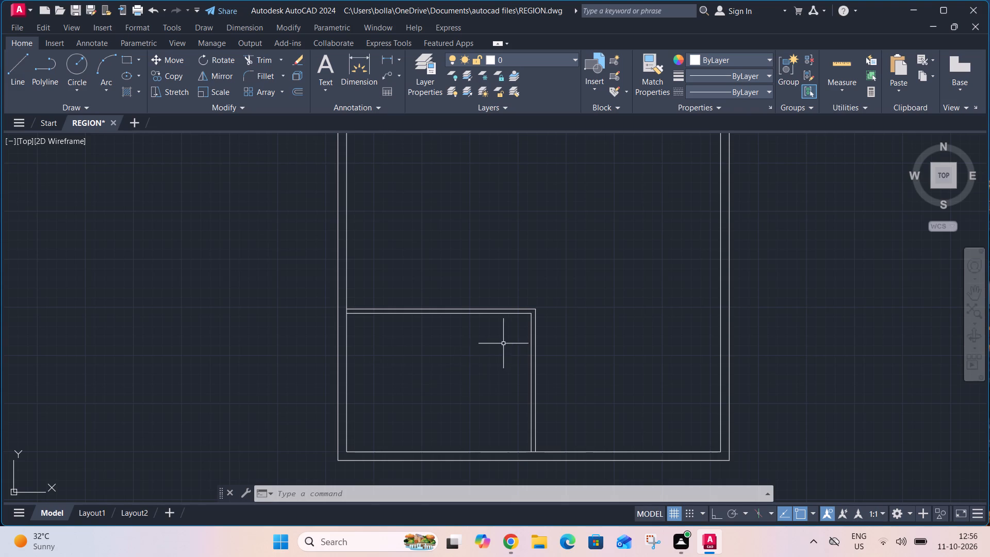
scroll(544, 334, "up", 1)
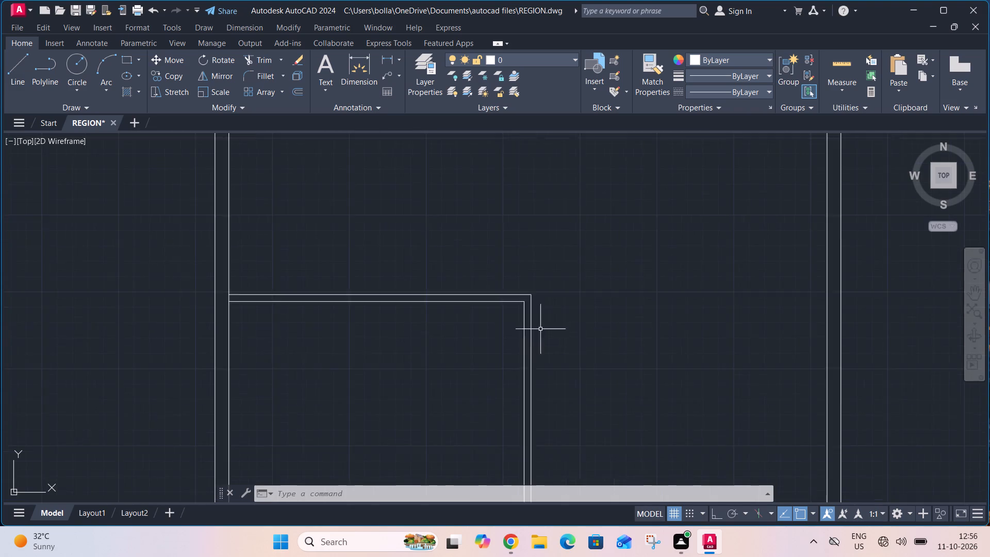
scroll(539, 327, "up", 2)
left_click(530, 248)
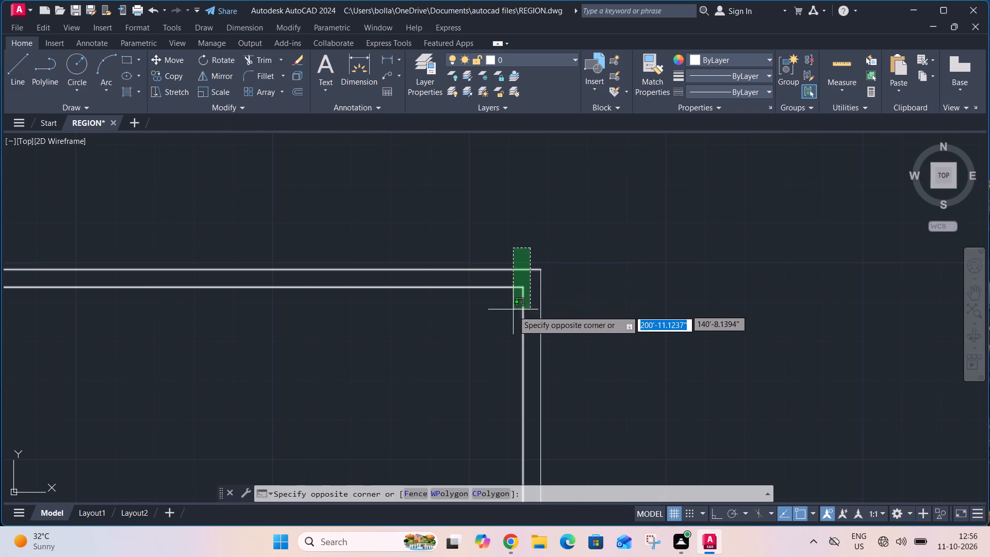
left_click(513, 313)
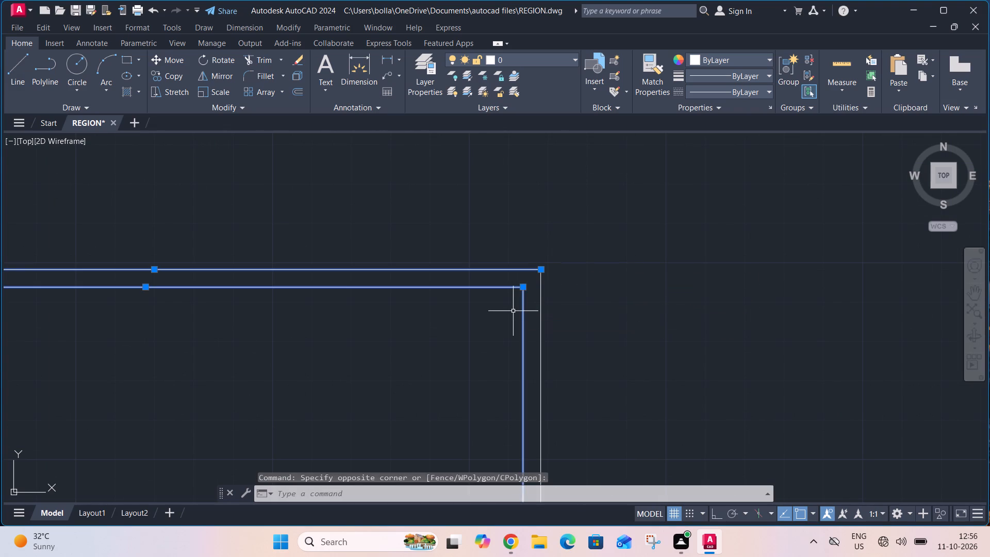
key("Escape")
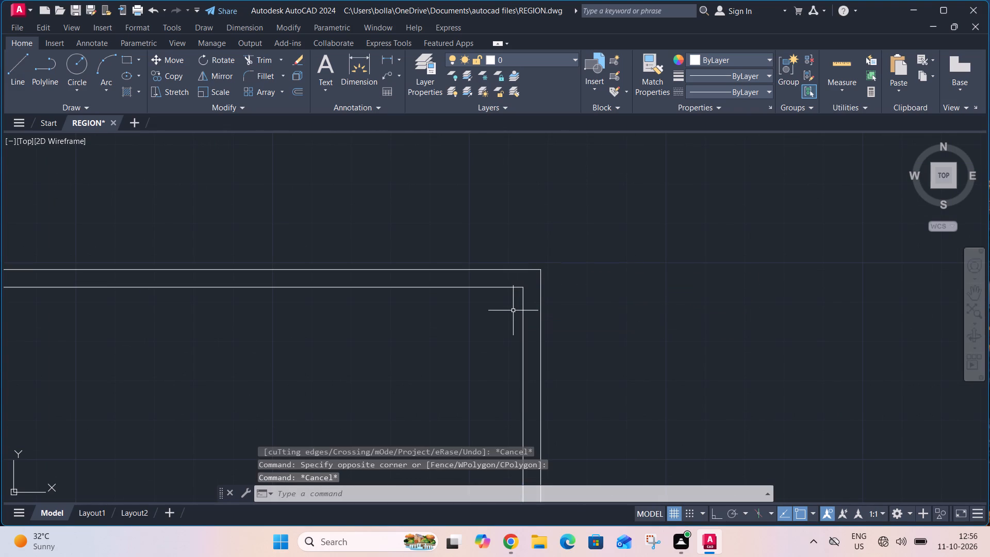
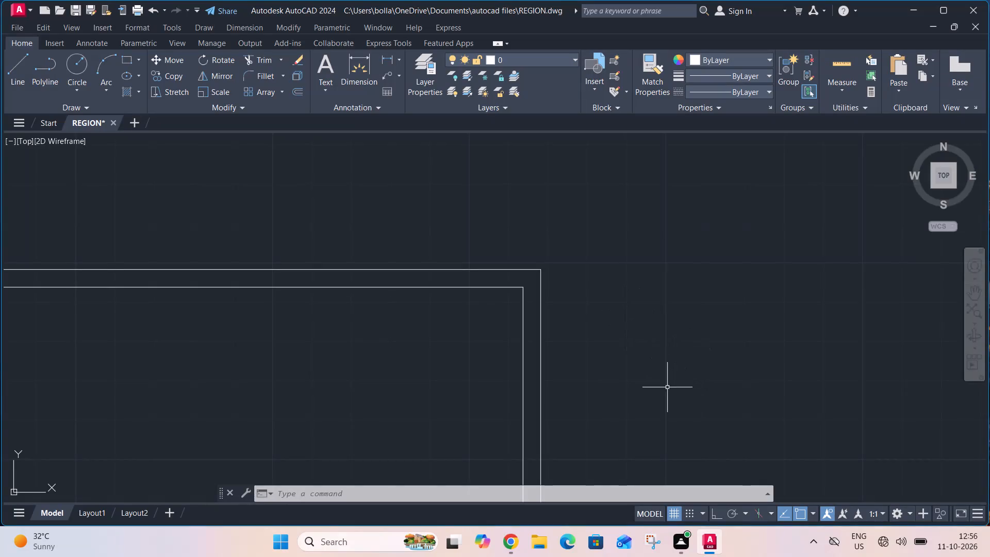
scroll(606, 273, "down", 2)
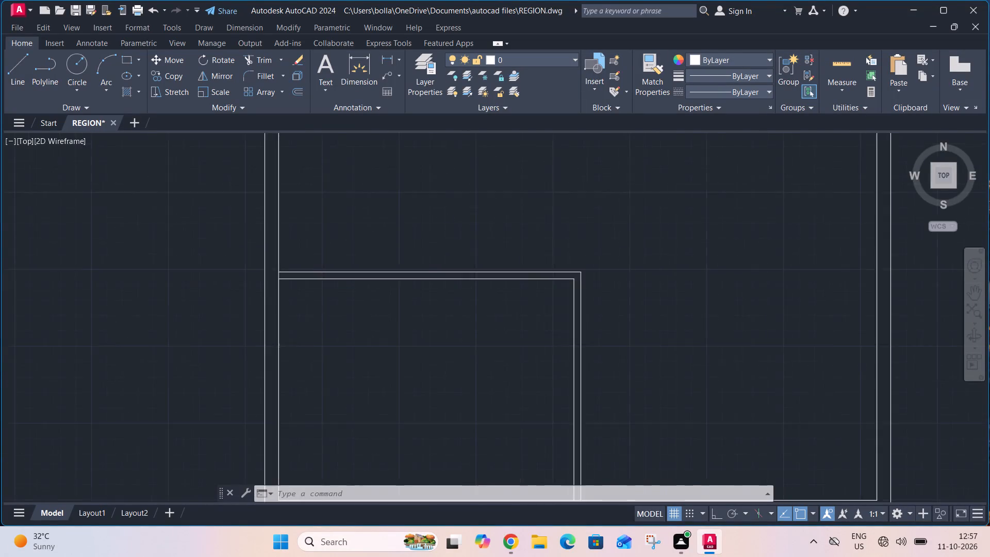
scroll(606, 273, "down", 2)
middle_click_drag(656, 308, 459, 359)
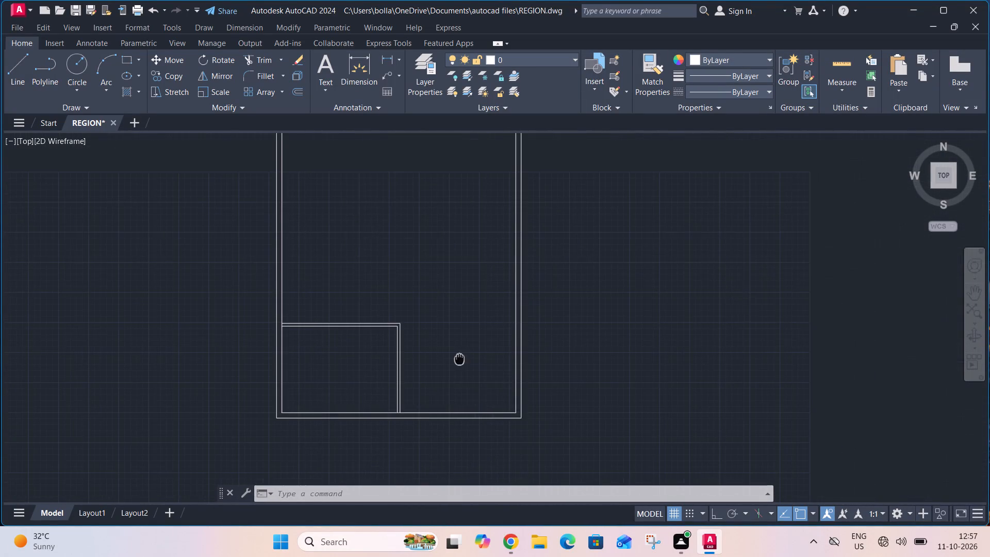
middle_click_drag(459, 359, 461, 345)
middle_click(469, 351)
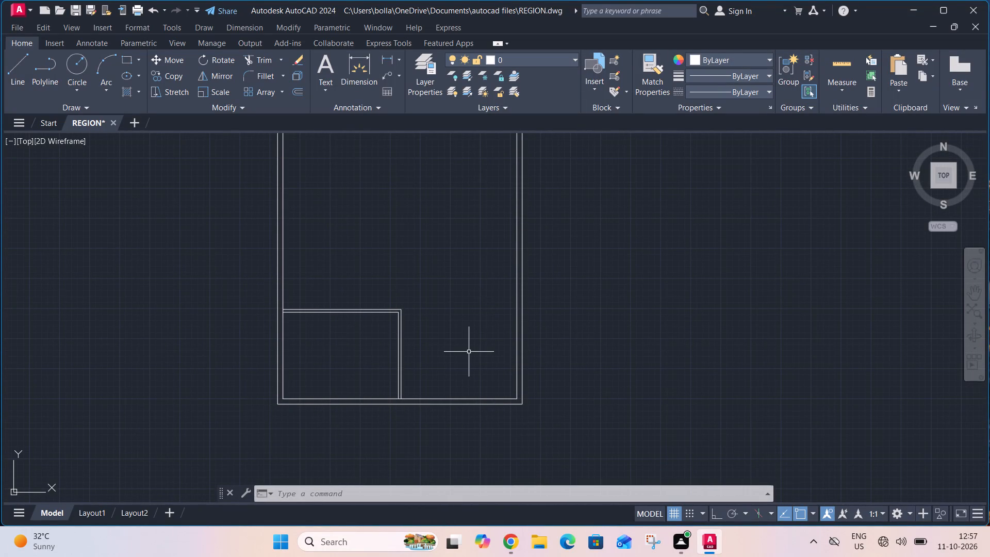
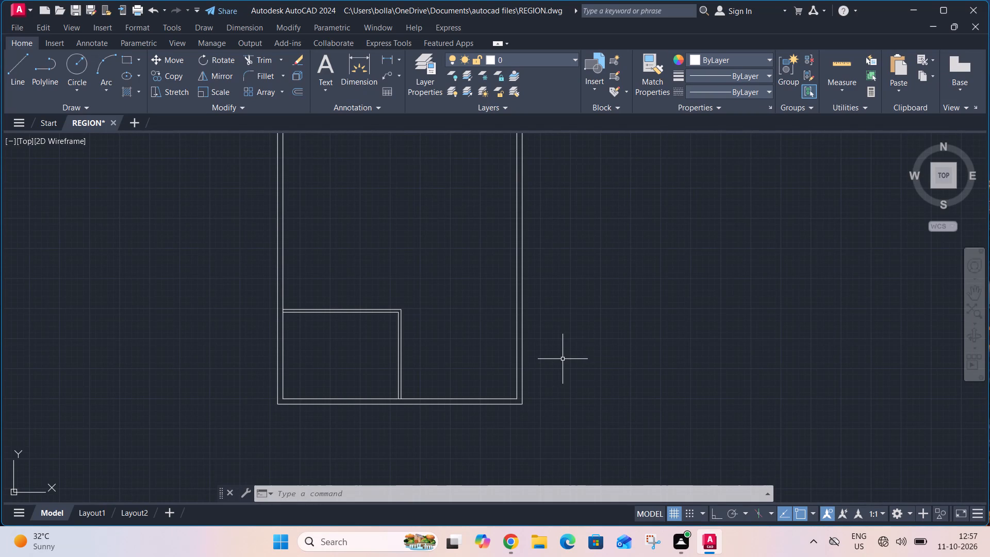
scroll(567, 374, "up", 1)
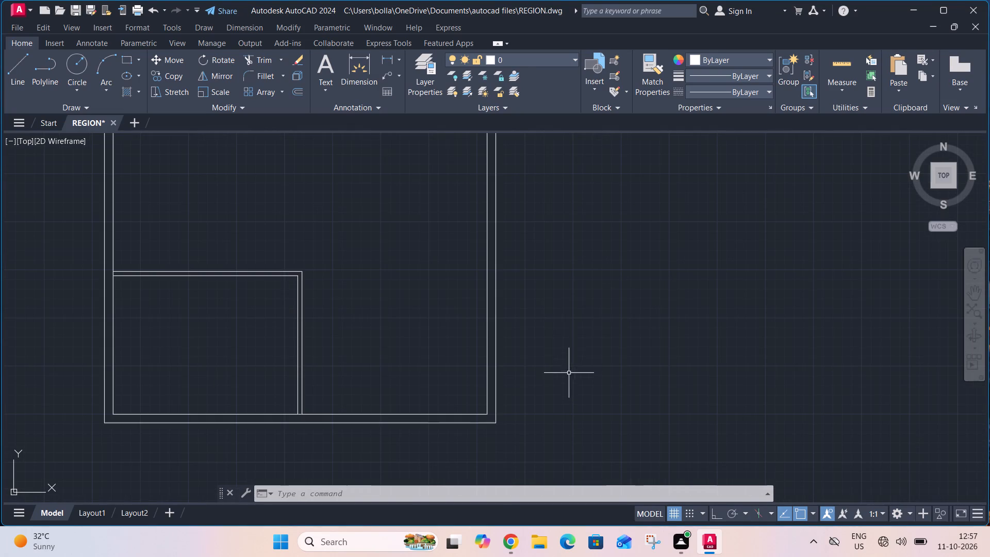
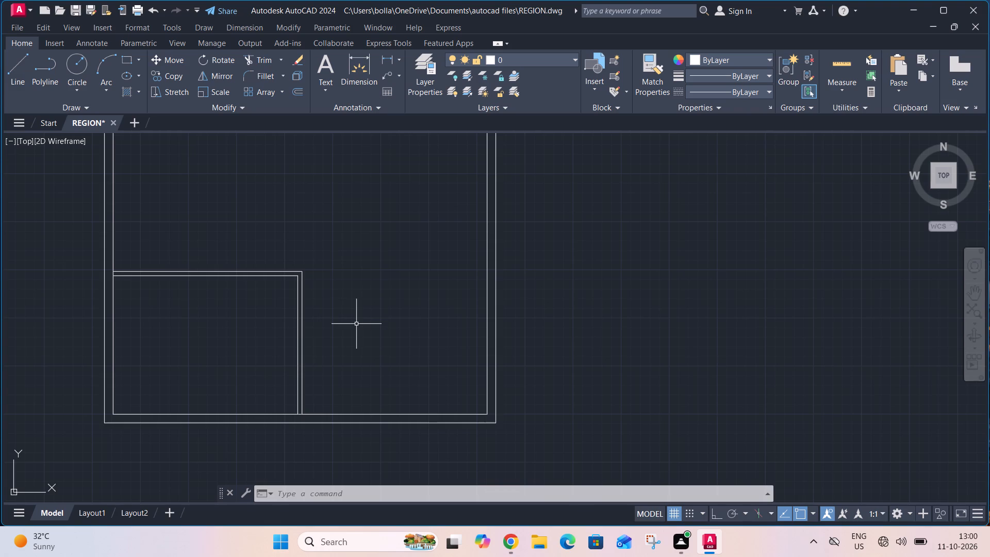
Delete the outer vertical line of the lower-left room's partition wall.
left_click(304, 333)
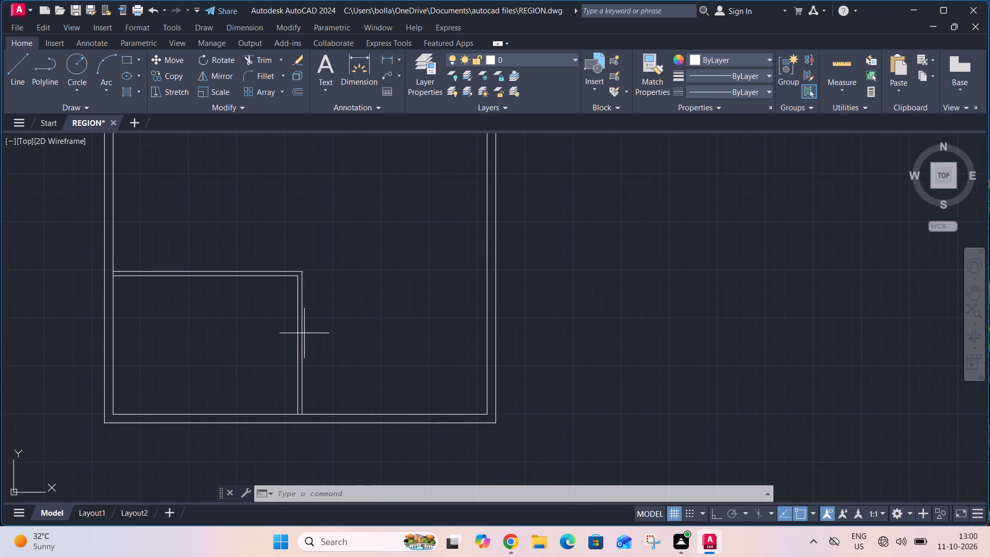
left_click(303, 337)
left_click(302, 338)
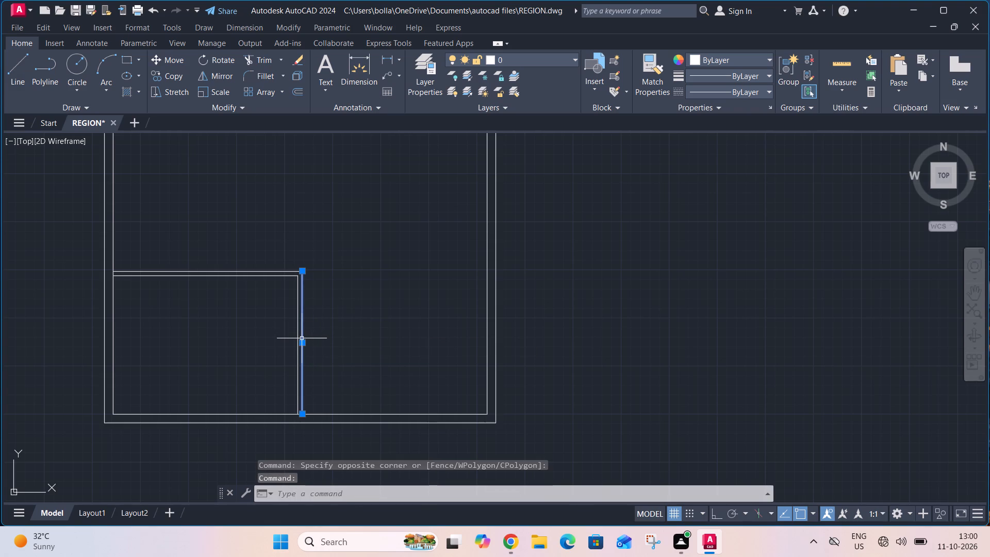
key("Delete")
Offset the room's remaining vertical partition line 9" outward, away from the room.
type("O 9\"3")
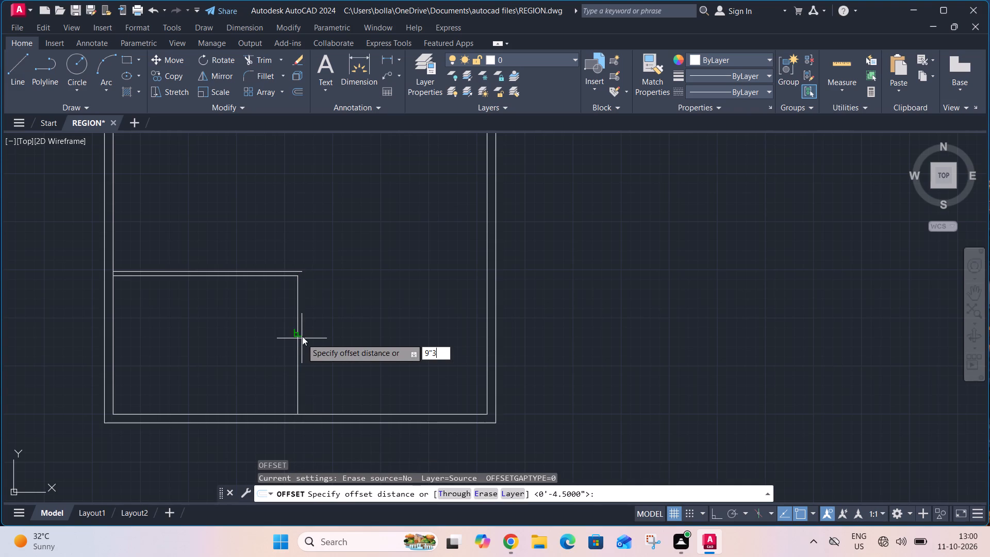
key("BackSpace")
key("Return")
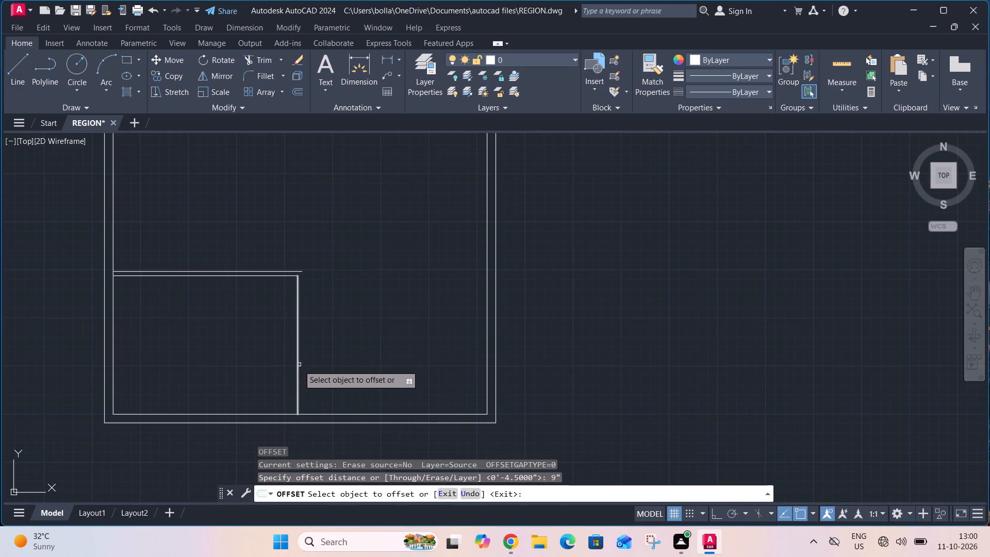
left_click(299, 366)
left_click(311, 367)
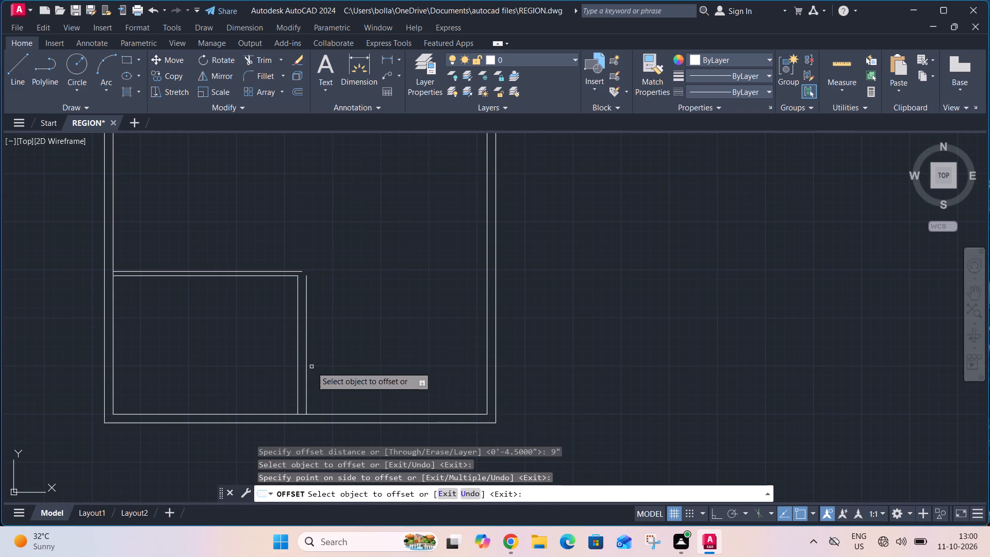
key("Escape")
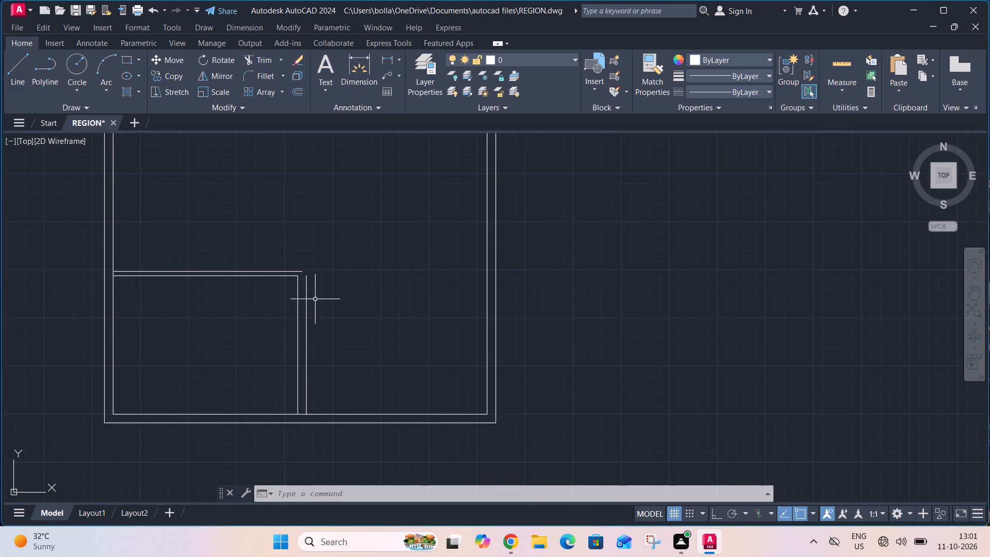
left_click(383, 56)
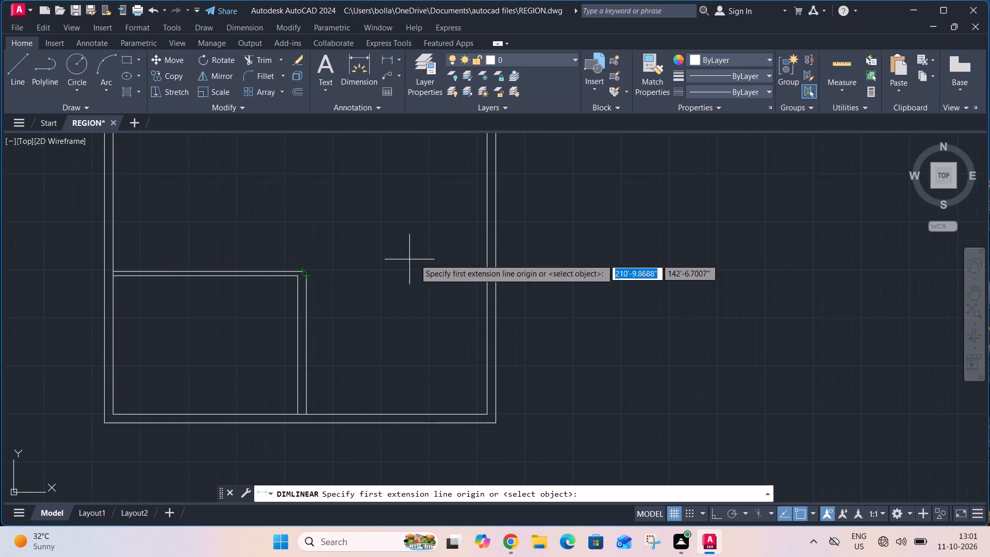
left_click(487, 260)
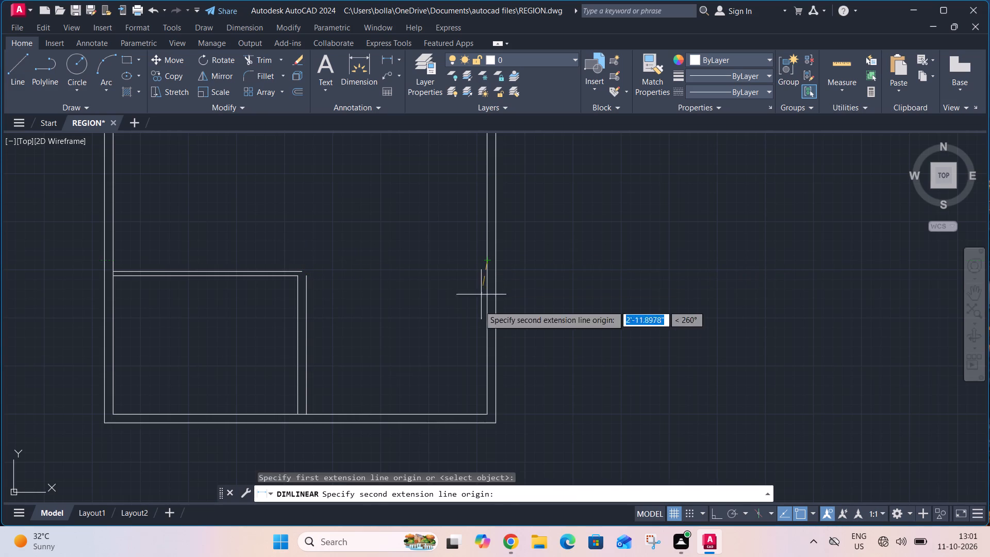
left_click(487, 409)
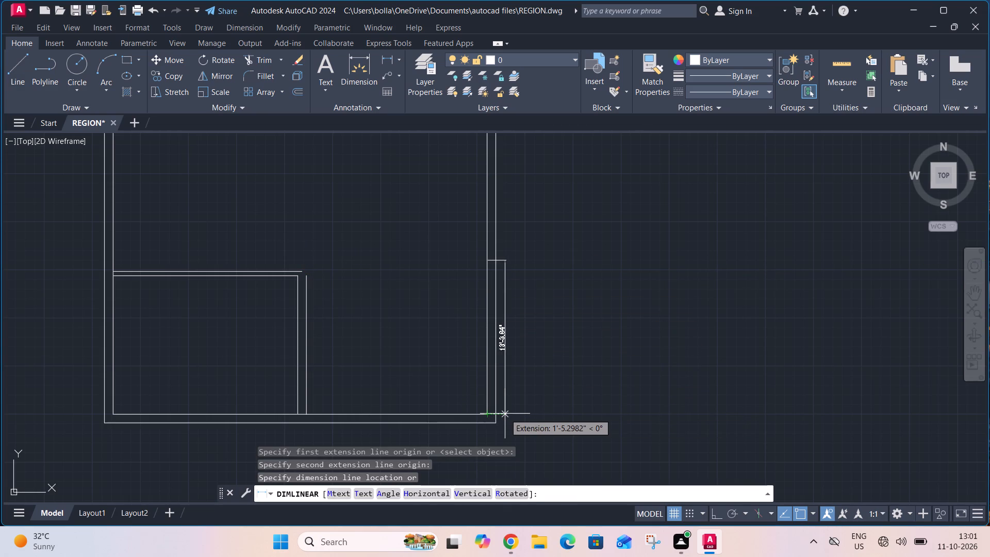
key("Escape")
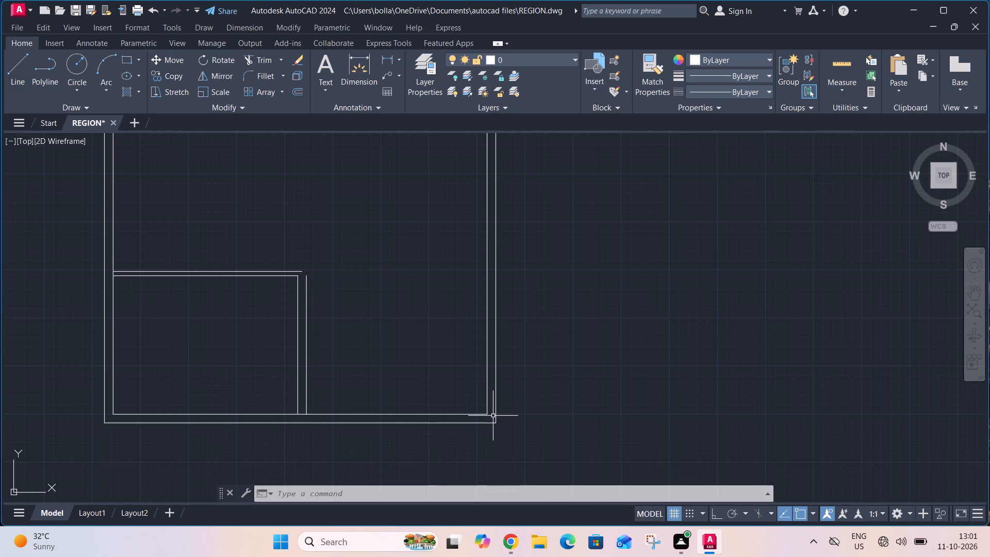
Offset the inner line of the bottom outer wall 15'8" upward into the plan.
type("O 15'")
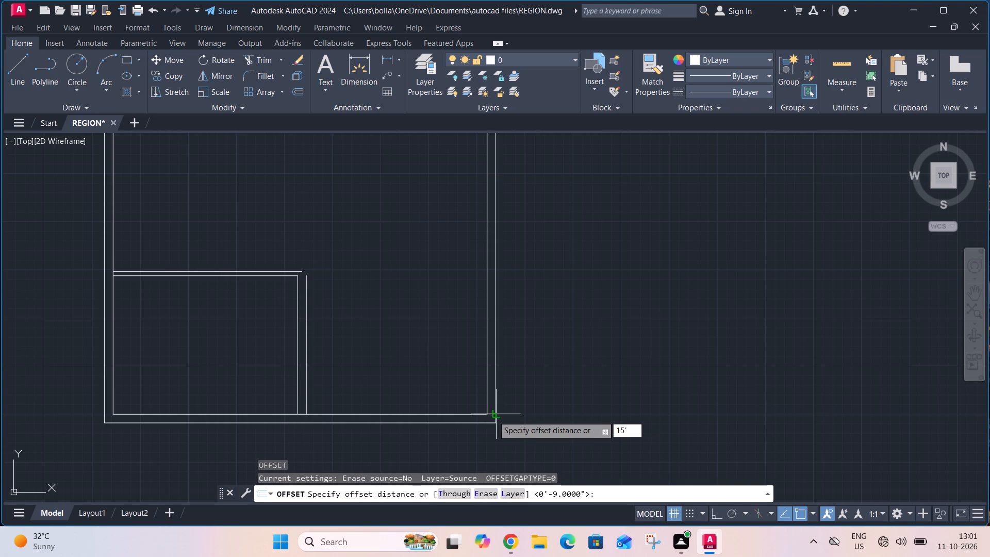
type("8\"")
key("Return")
scroll(496, 407, "up", 1)
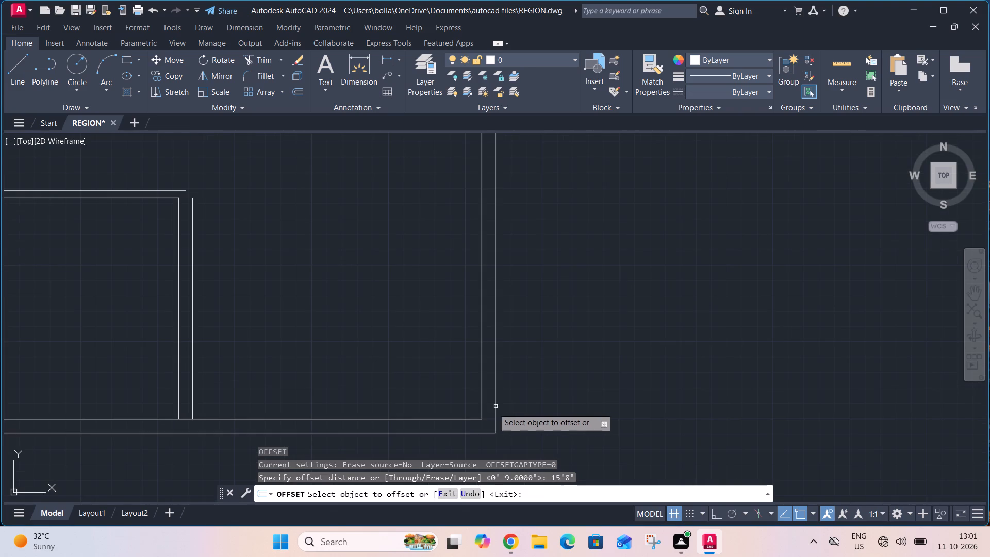
left_click(432, 420)
left_click(440, 392)
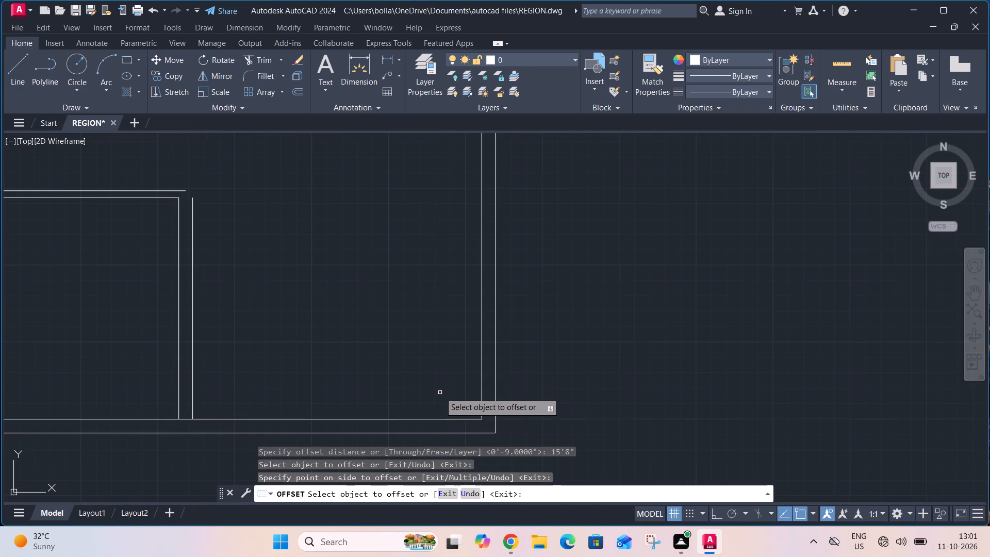
scroll(442, 396, "down", 3)
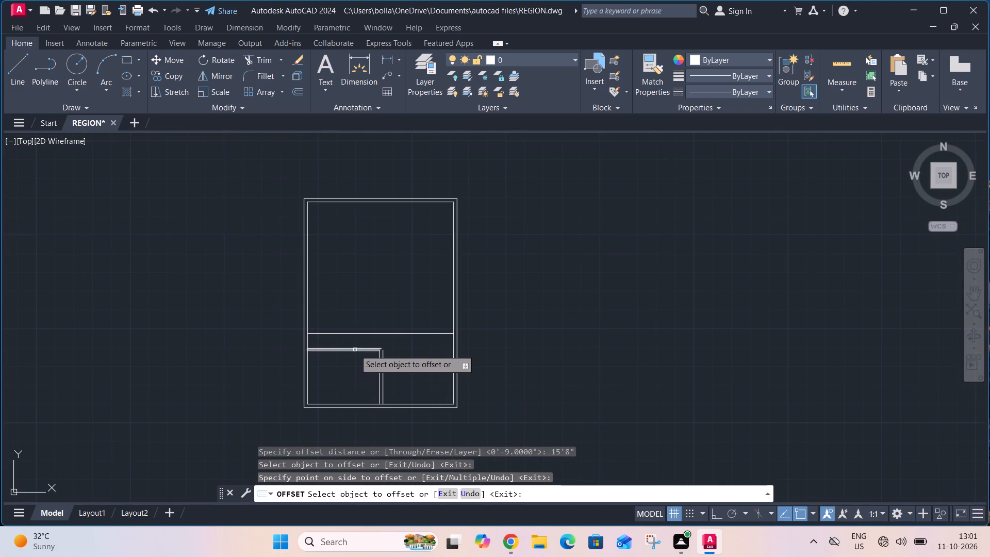
left_click(383, 376)
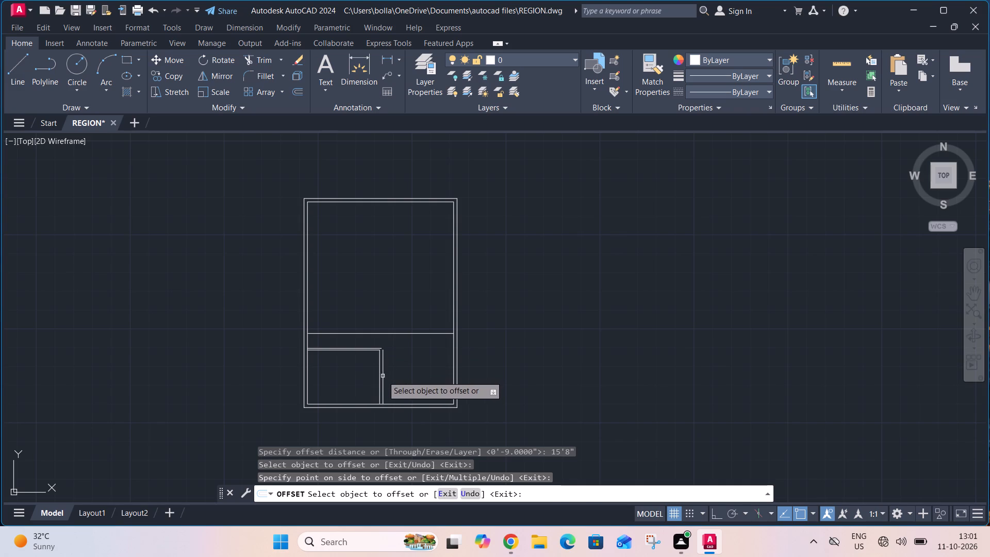
scroll(424, 374, "up", 3)
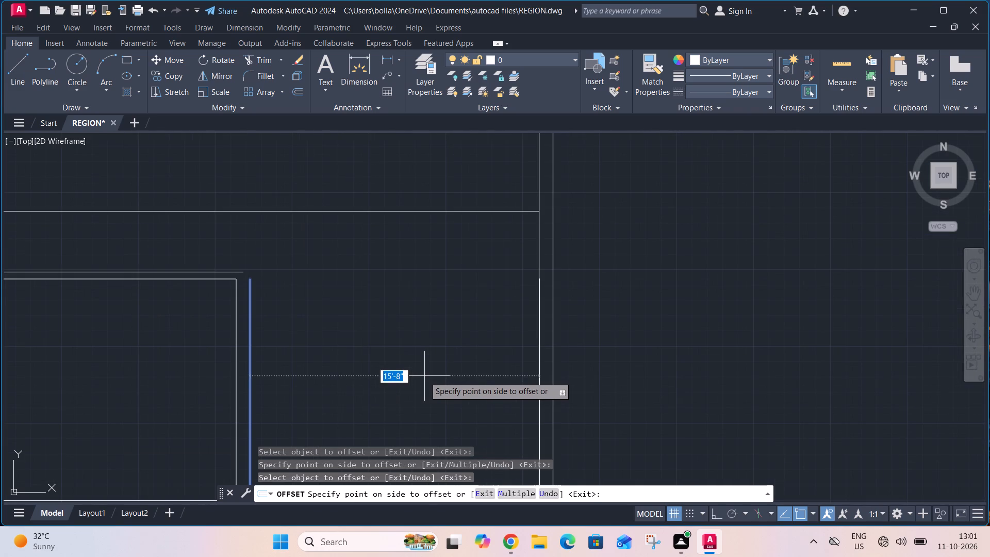
key("Escape")
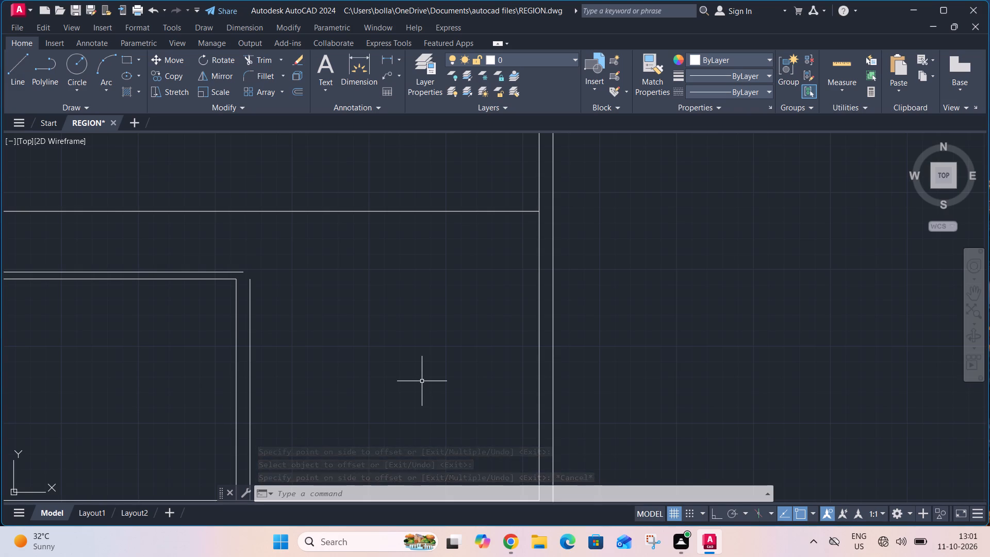
Offset the new full-width horizontal line 9" upward to form a 9" cross wall.
type("O")
key("space")
type("9\"3")
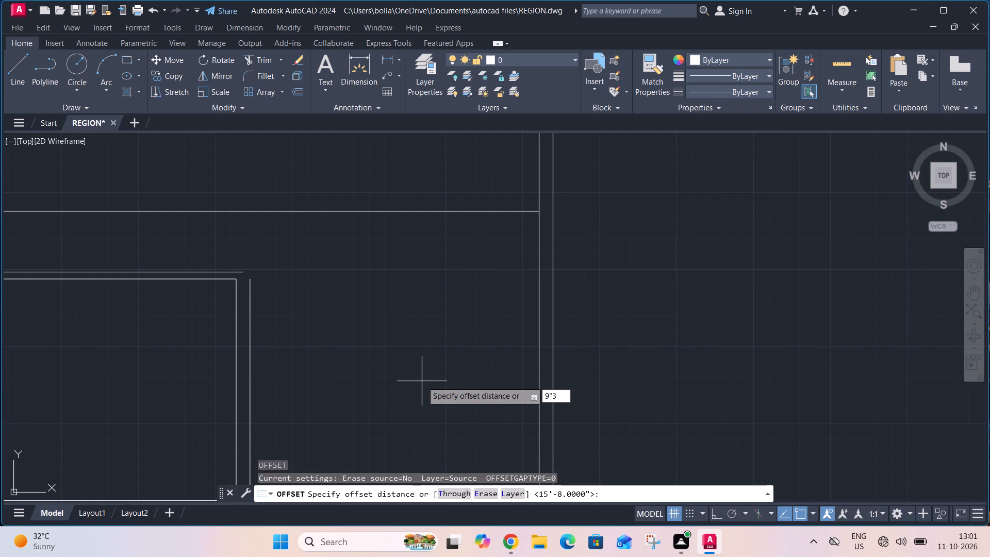
key("BackSpace")
key("Return")
scroll(422, 381, "down", 1)
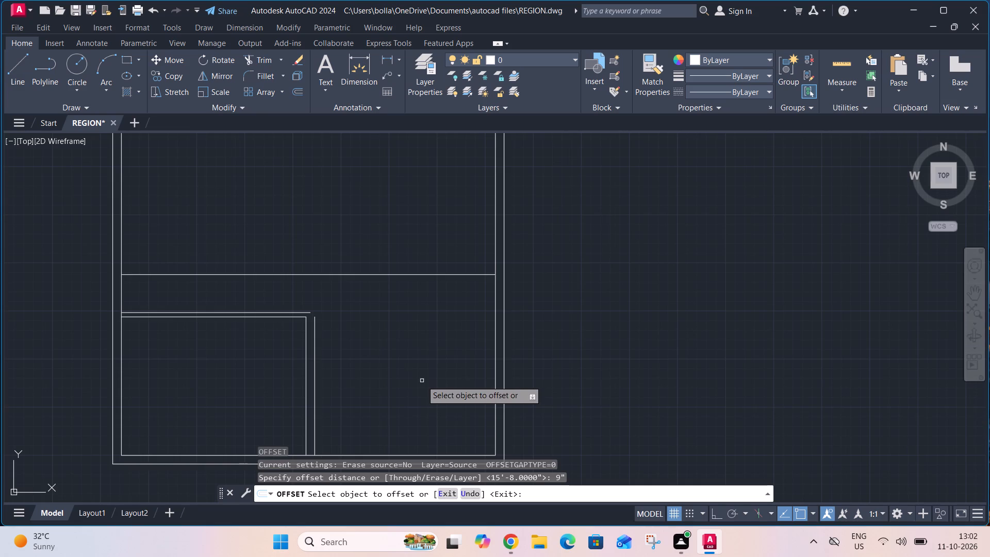
left_click(404, 275)
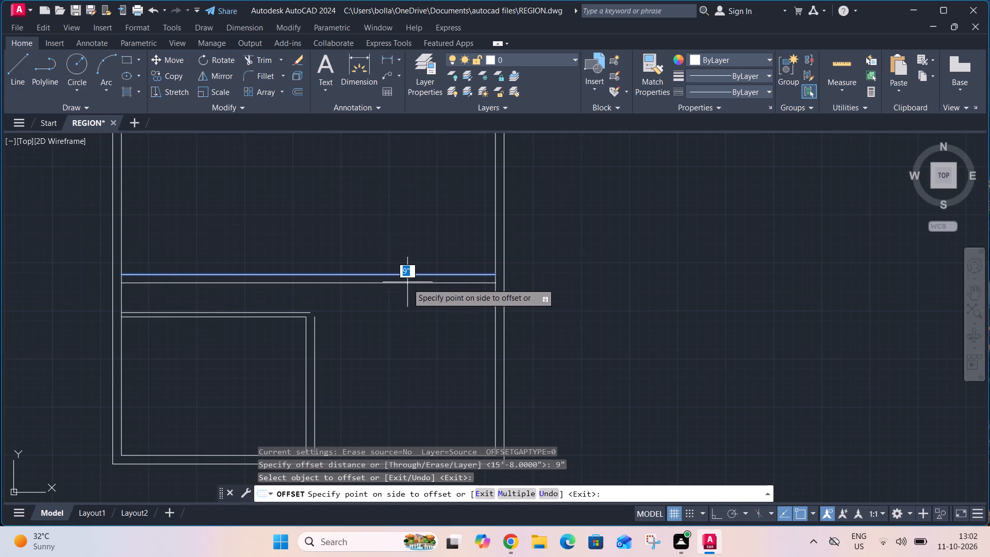
left_click(413, 243)
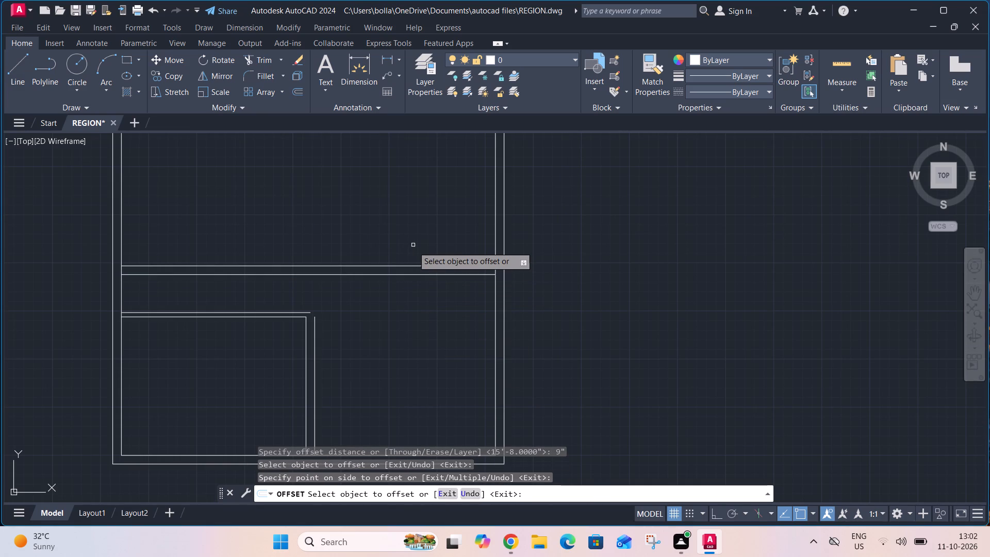
key("Escape")
Stretch the upper end of the partition's outer vertical line up to the cross wall's lower line.
scroll(312, 307, "up", 1)
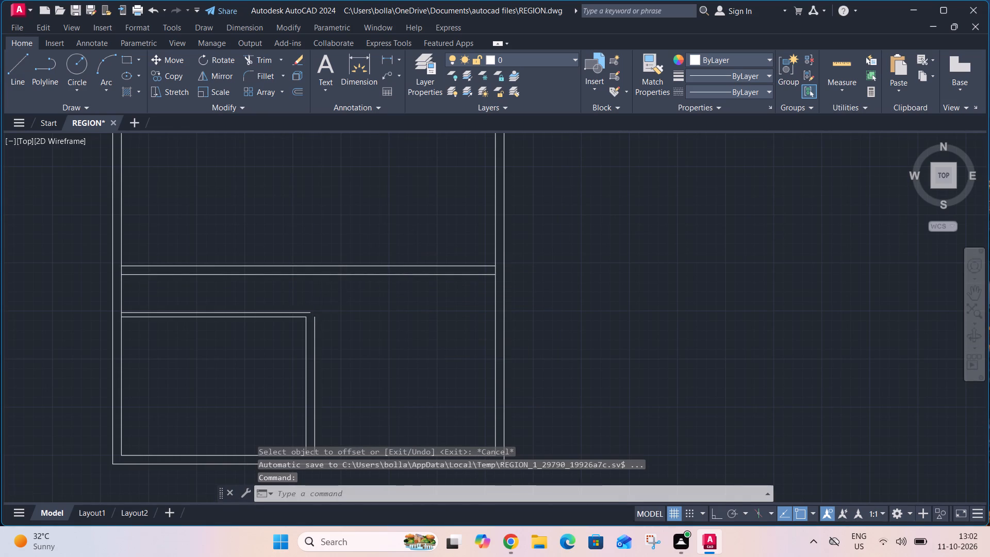
scroll(312, 307, "up", 1)
left_click(319, 331)
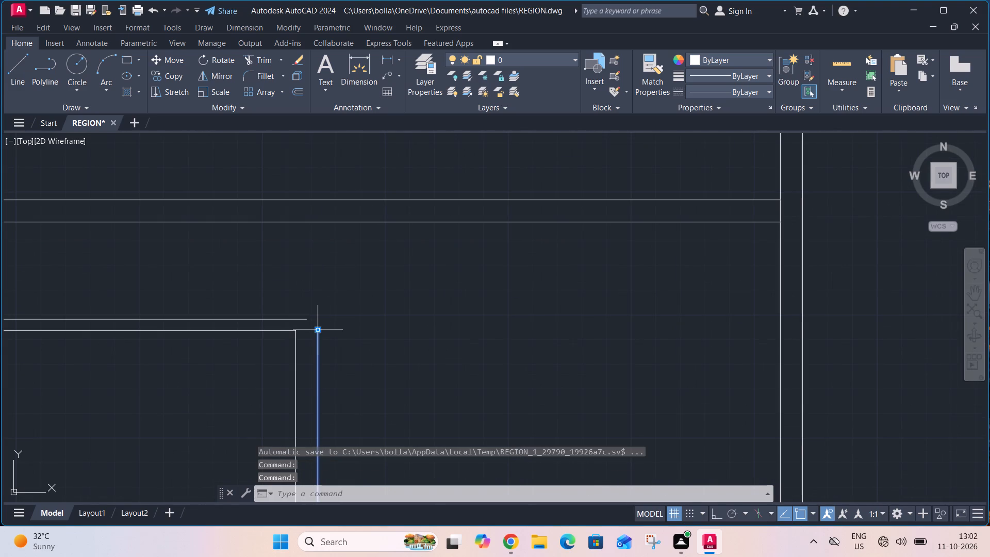
left_click(319, 329)
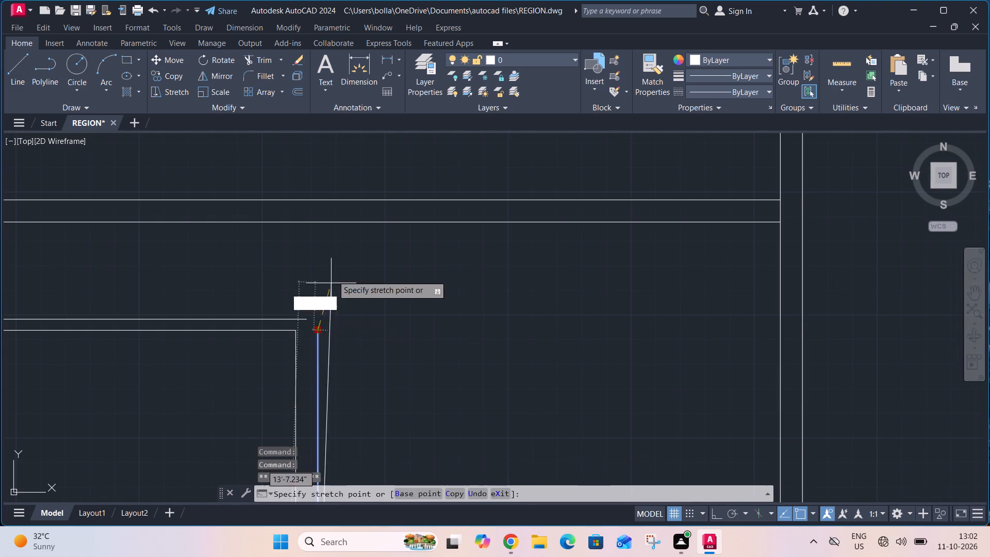
left_click(316, 220)
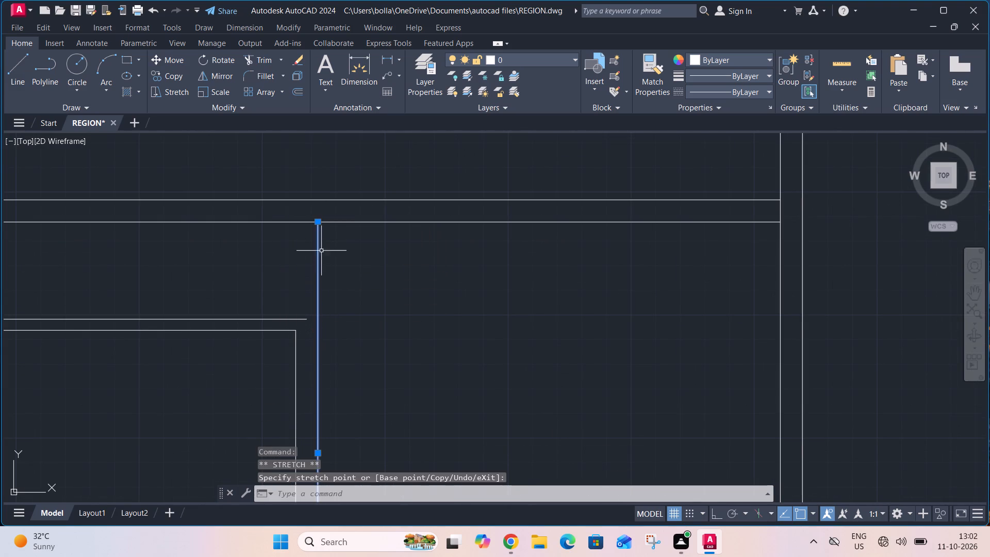
key("Escape")
Shorten the upper horizontal line of the lower-left room's partition so it ends in line with the inner vertical line.
left_click(299, 318)
left_click(309, 320)
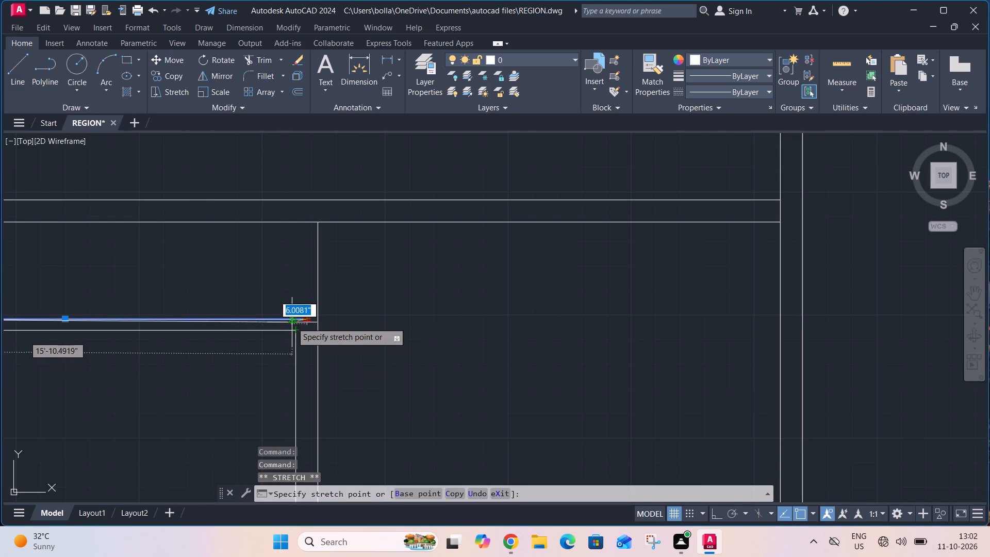
scroll(293, 320, "up", 3)
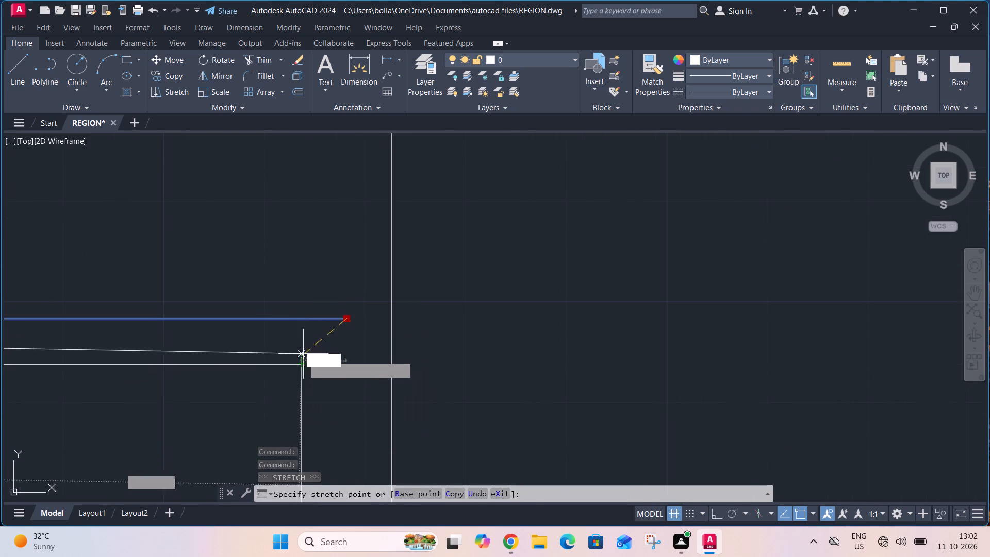
left_click(301, 319)
key("Escape")
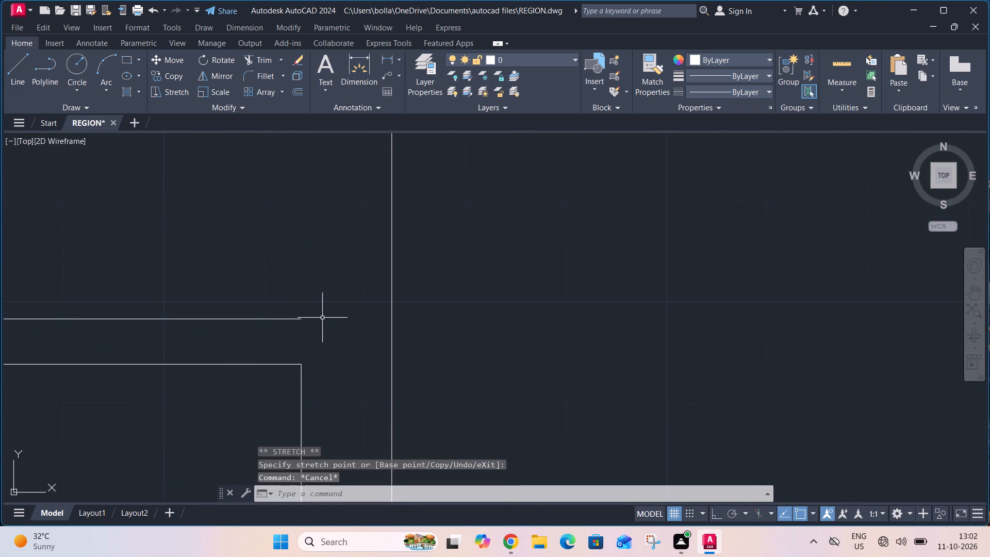
scroll(326, 334, "down", 3)
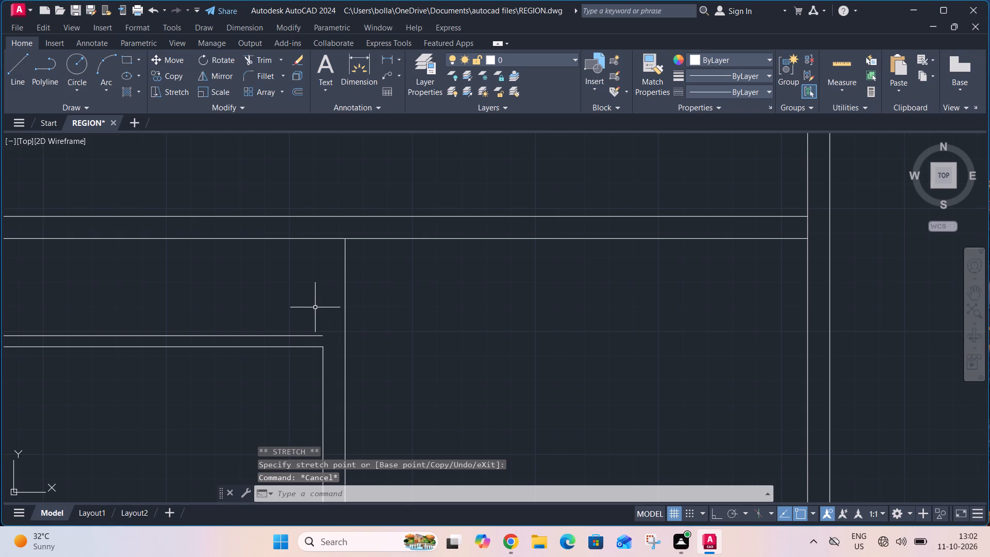
Draw a vertical line about 3'3.5" long from the shortened partition line's end up to the cross wall's lower line.
type("L")
key("space")
left_click(321, 330)
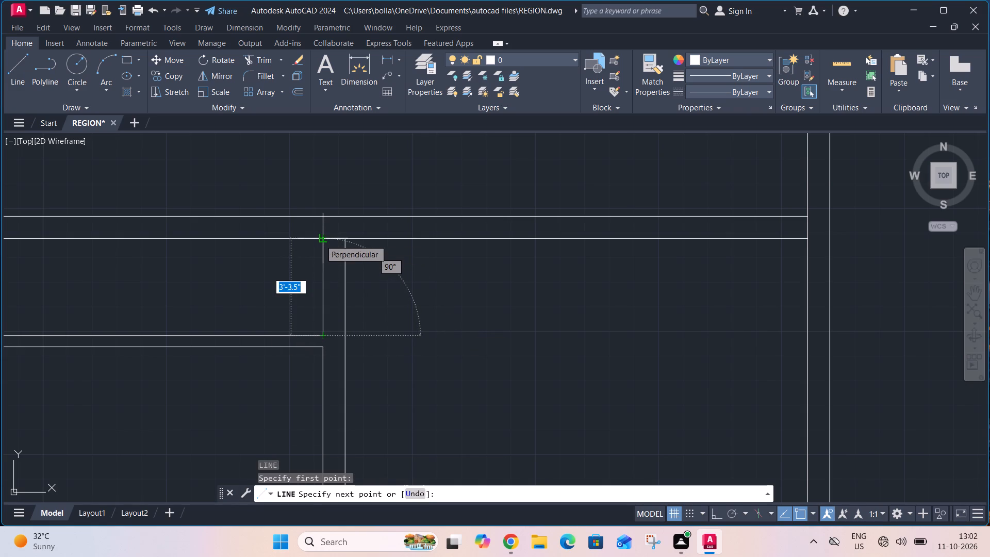
left_click(320, 240)
key("Escape")
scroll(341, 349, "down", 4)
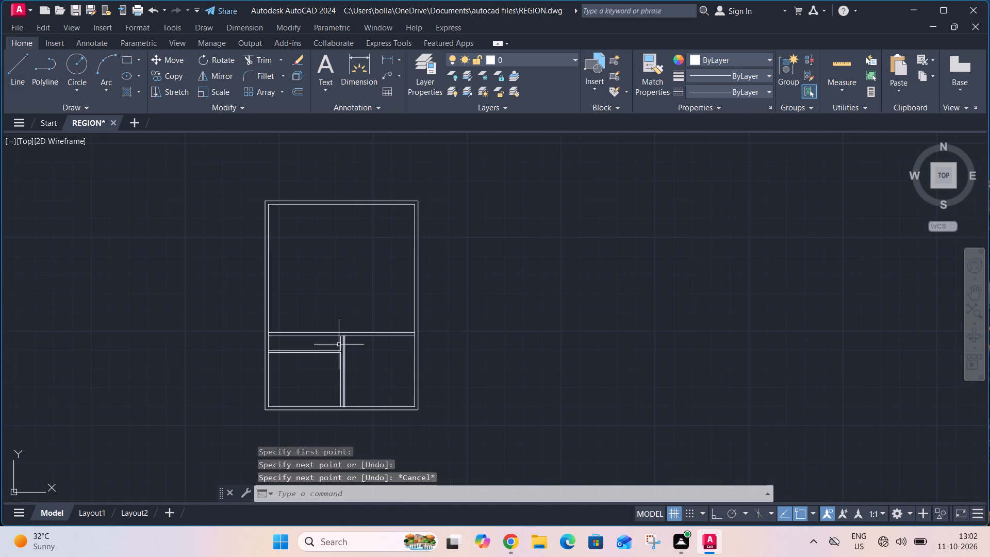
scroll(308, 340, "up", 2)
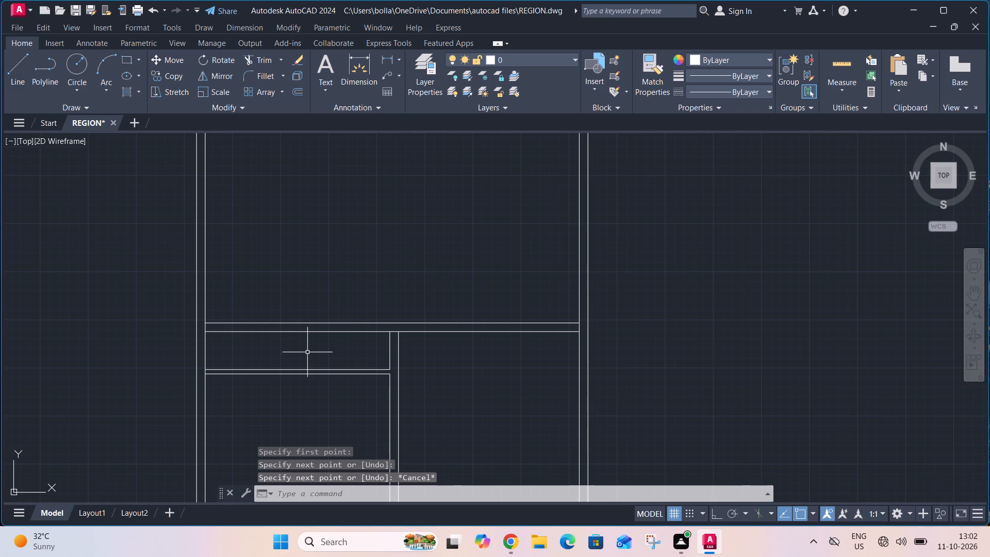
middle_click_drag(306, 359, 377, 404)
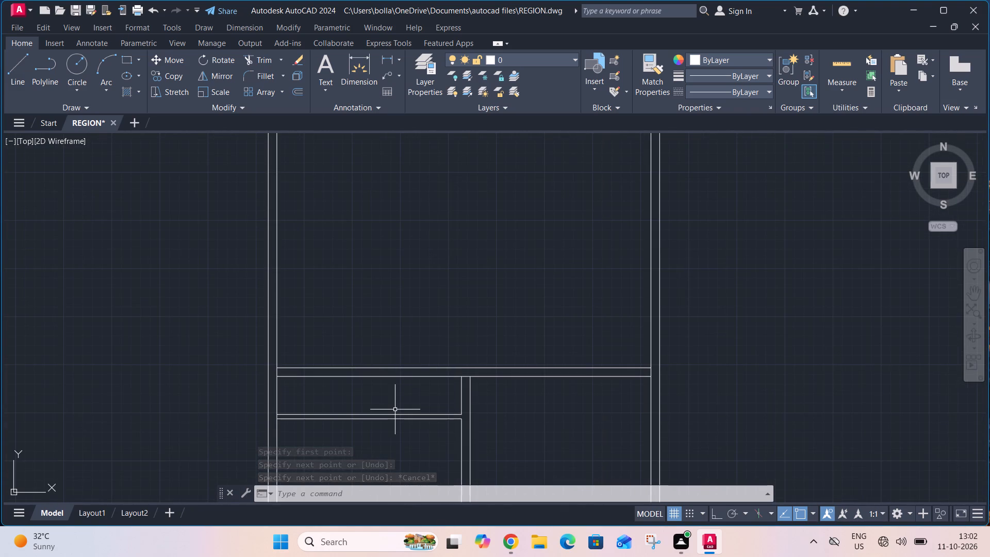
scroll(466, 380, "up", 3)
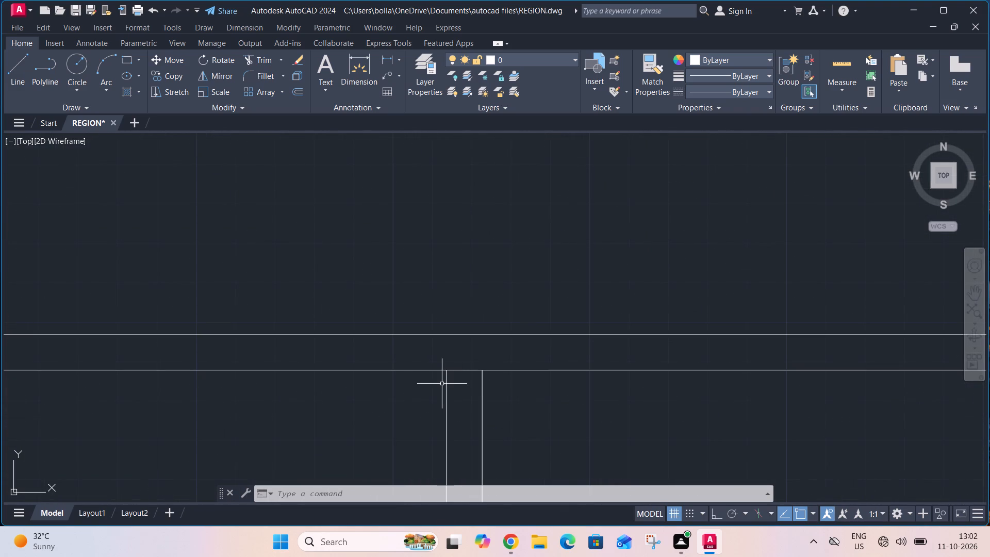
Stretch the upper end of the new vertical line up to the cross wall's upper line.
left_click(447, 385)
left_click(449, 369)
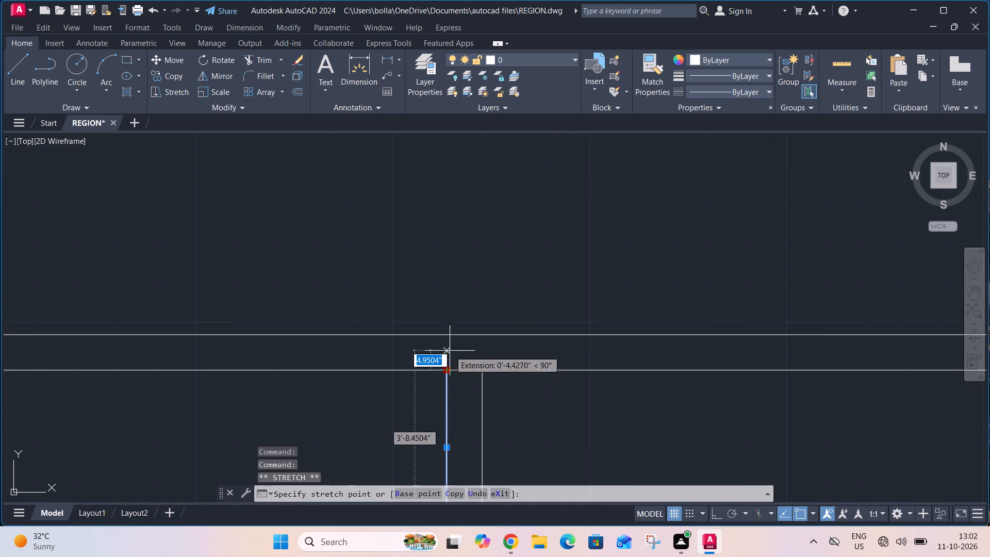
left_click(448, 332)
key("Escape")
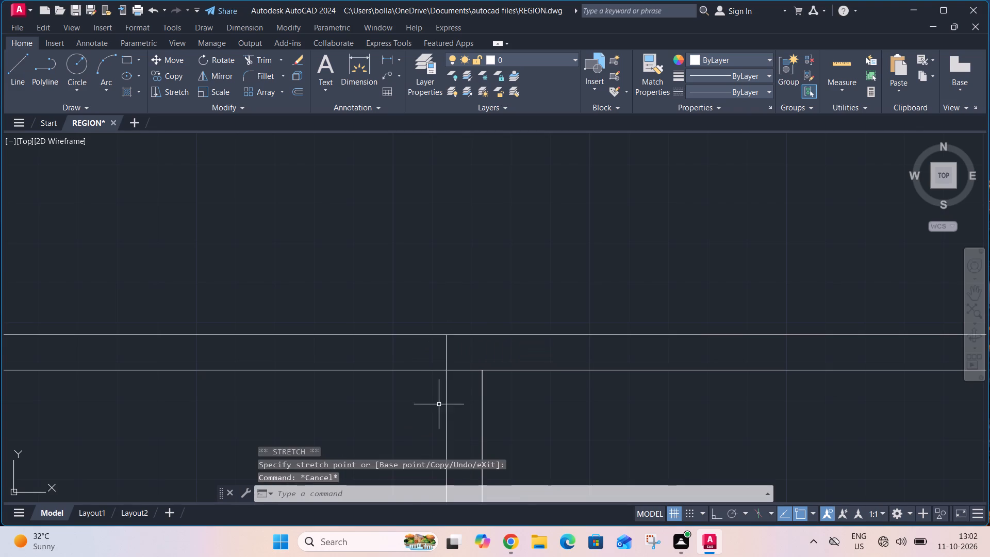
Trim both cross wall lines between the left outer wall and the extended vertical line.
scroll(437, 406, "down", 3)
type("TR")
key("space")
left_click(413, 402)
left_click(412, 363)
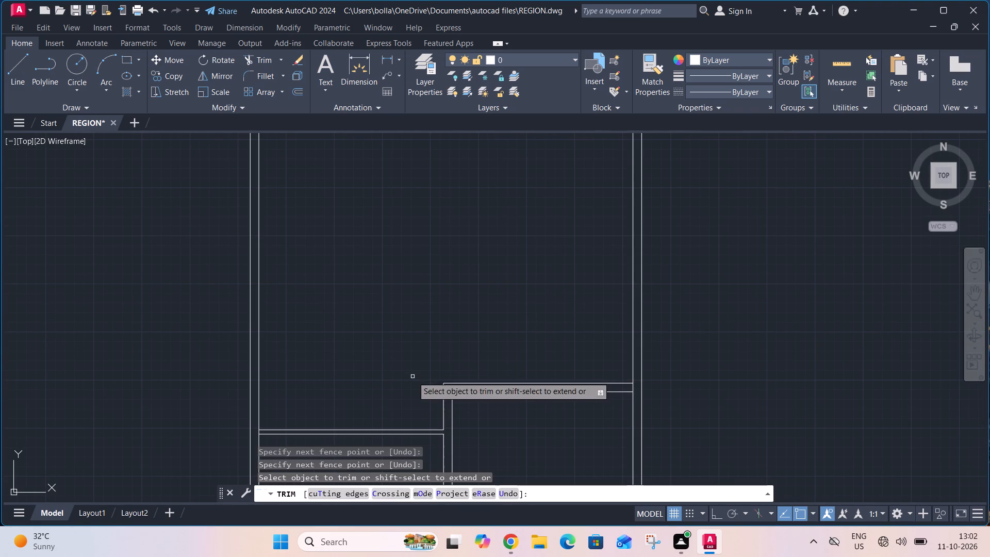
key("Escape")
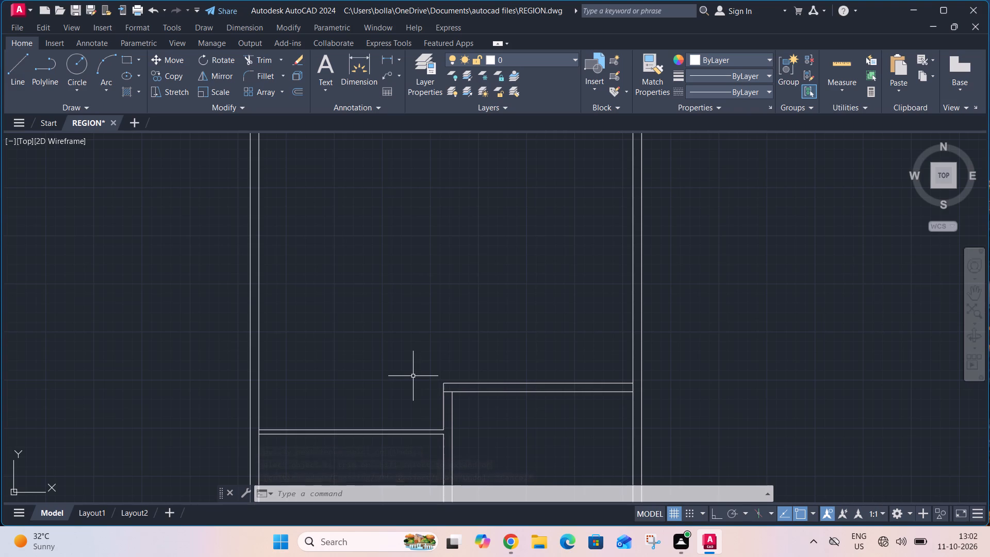
Offset the upper line of the lower-left room's horizontal partition 3'3" upward.
key("o")
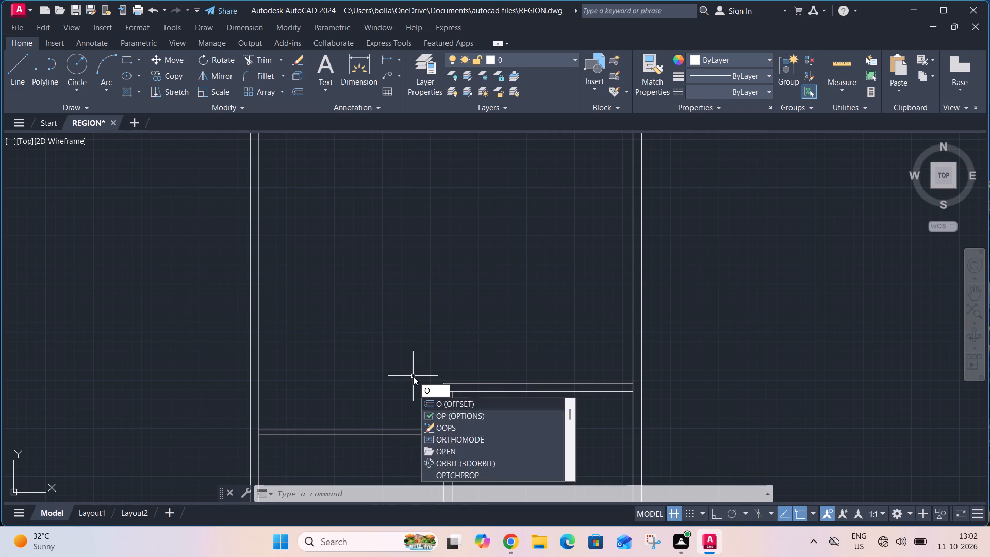
key("space")
type("3'")
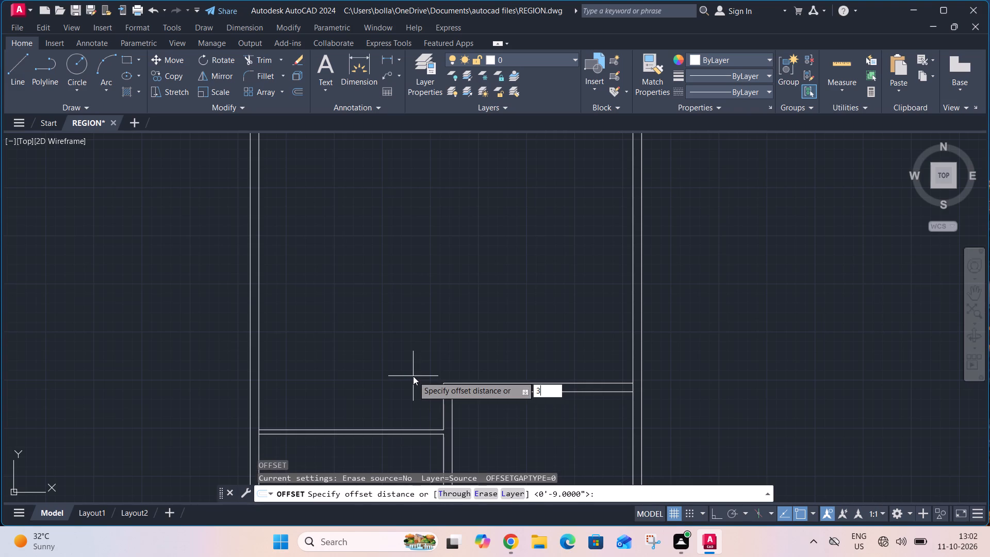
type("3\"")
key("Return")
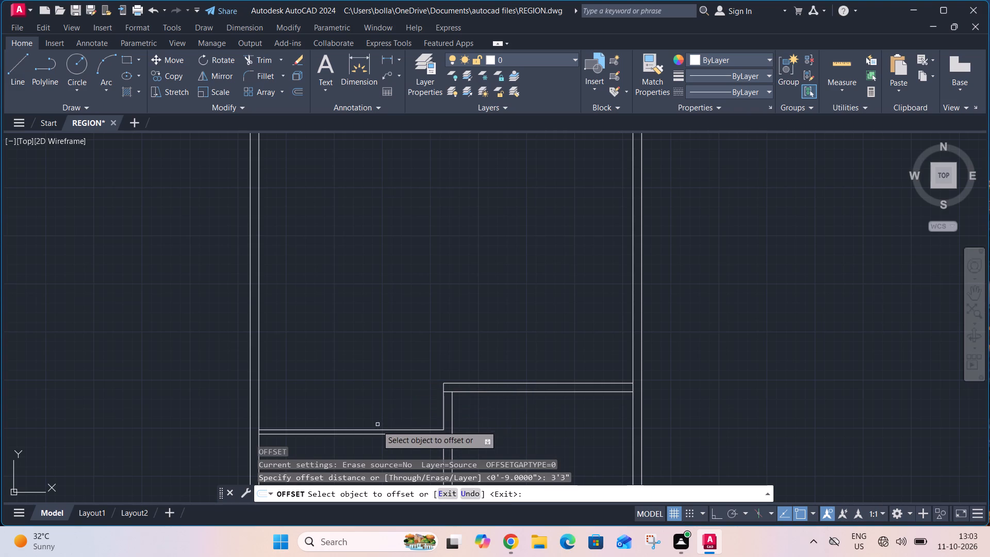
left_click(371, 430)
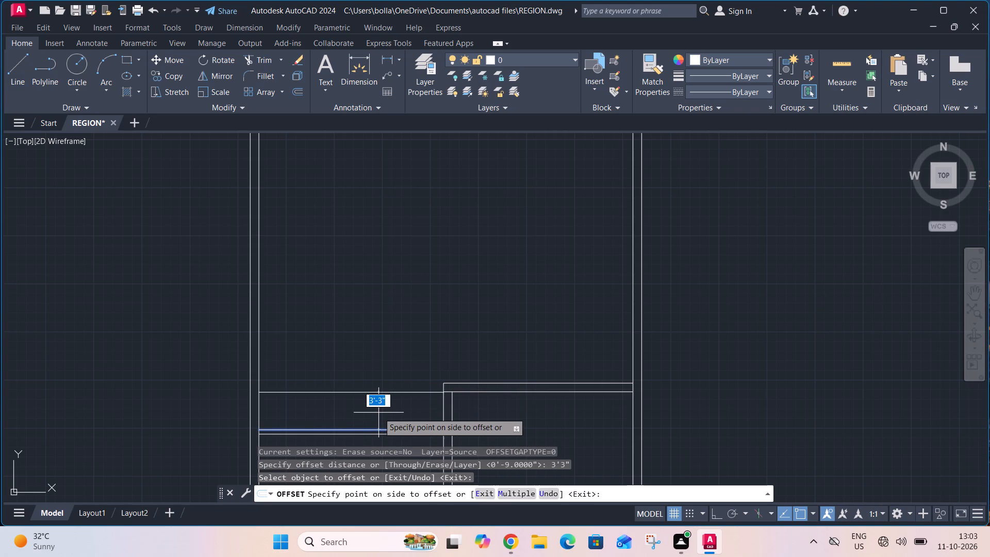
left_click(378, 413)
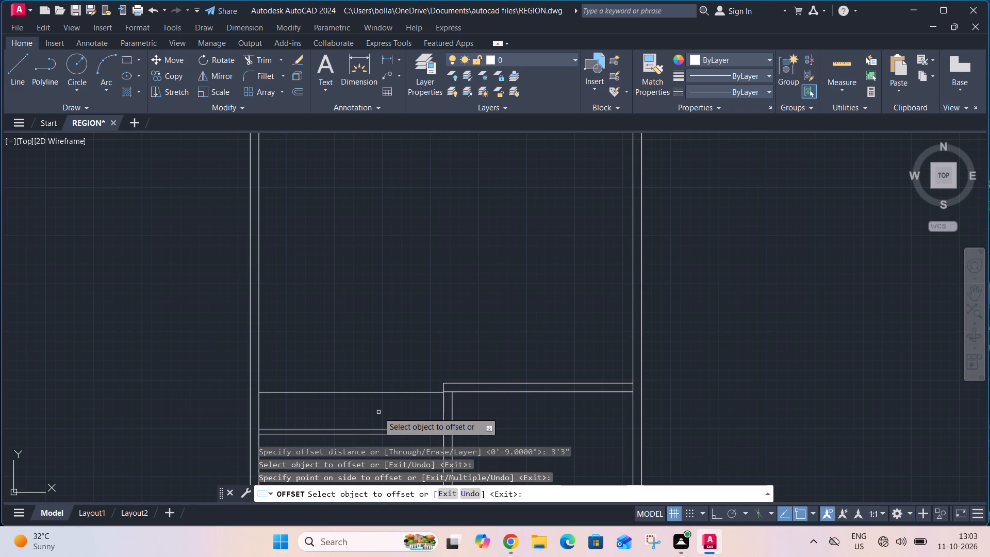
key("Escape")
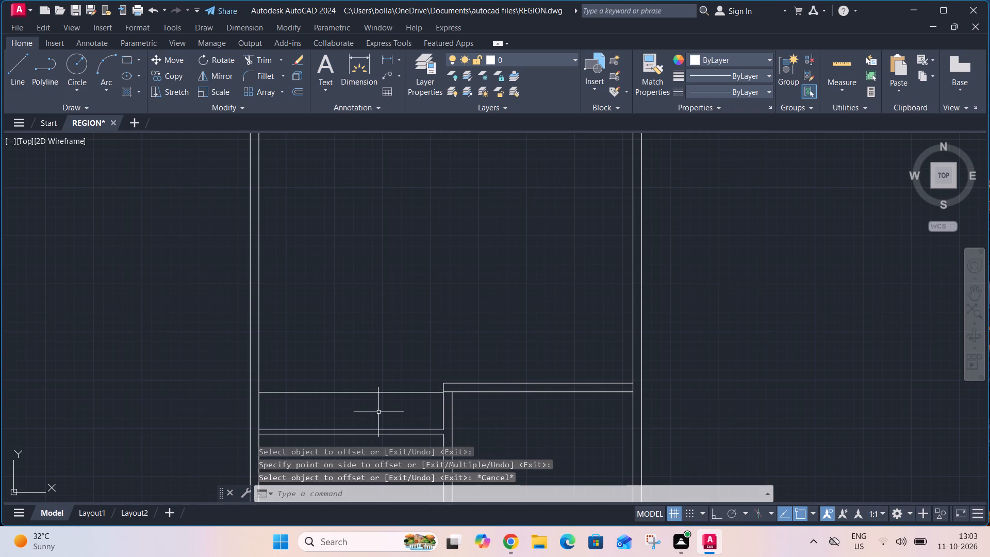
Offset the inner line of the left outer wall 6'7.5" toward the inside of the plan.
type("O")
key("space")
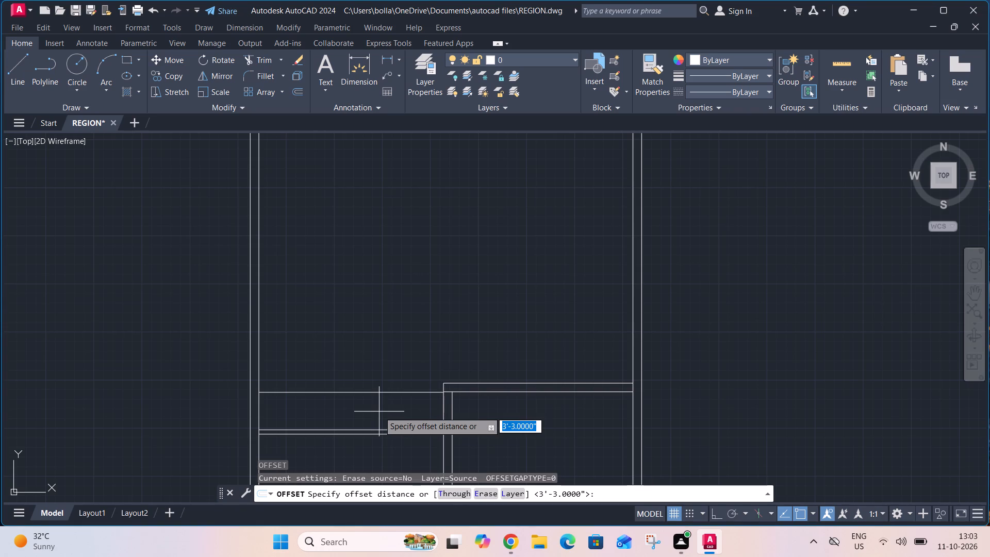
type("6'")
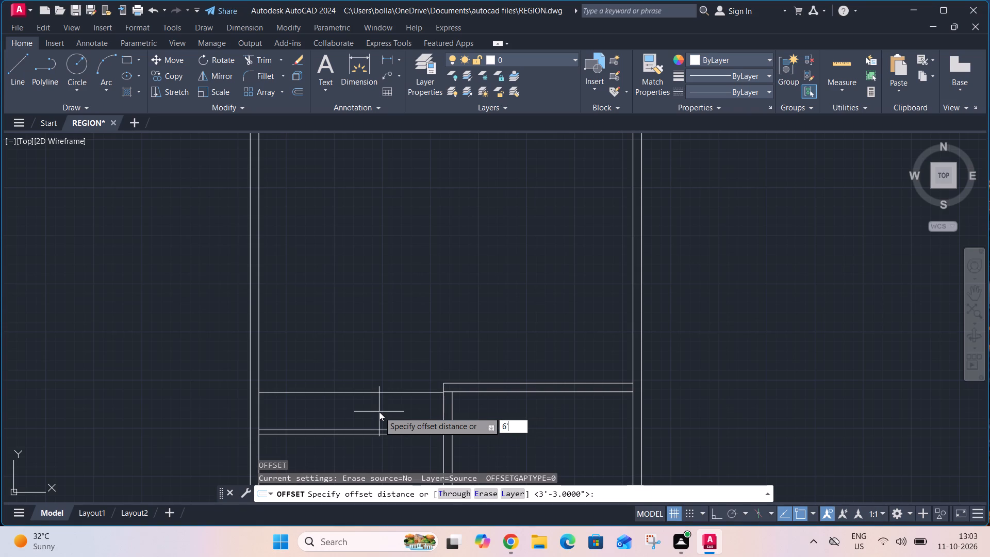
type("7.5\"")
key("Return")
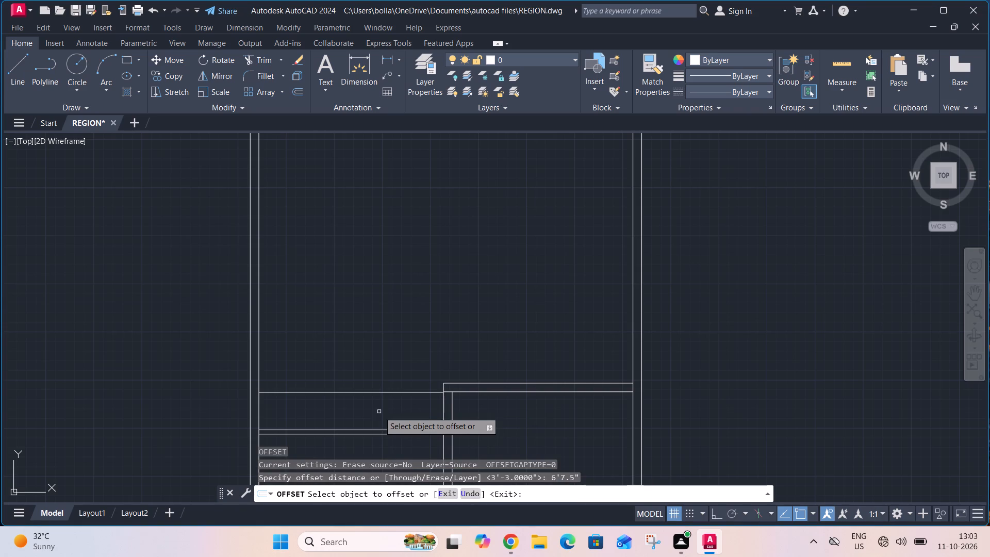
left_click(260, 417)
left_click(302, 411)
key("Escape")
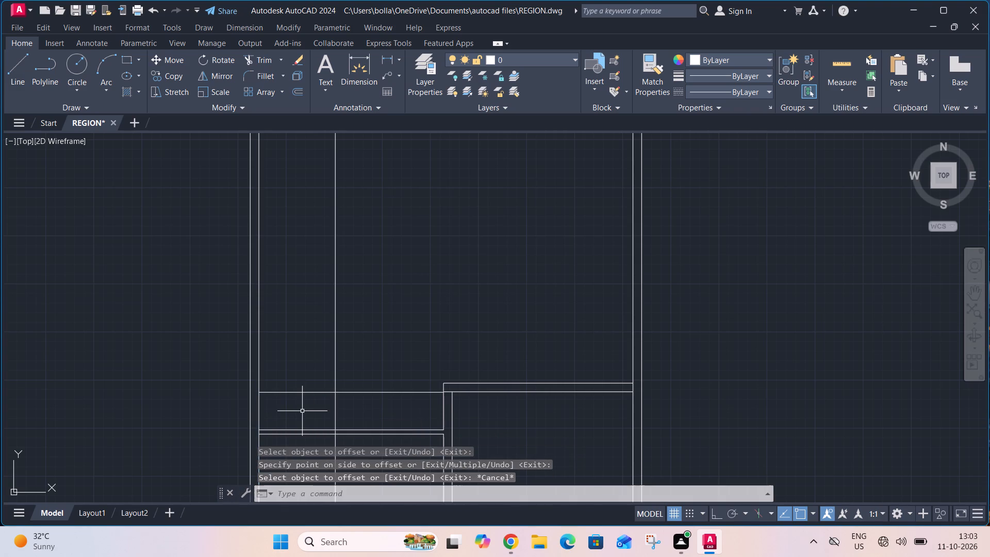
Offset the new vertical line 4.5" to its right to form a vertical partition.
type("O 4.5\"")
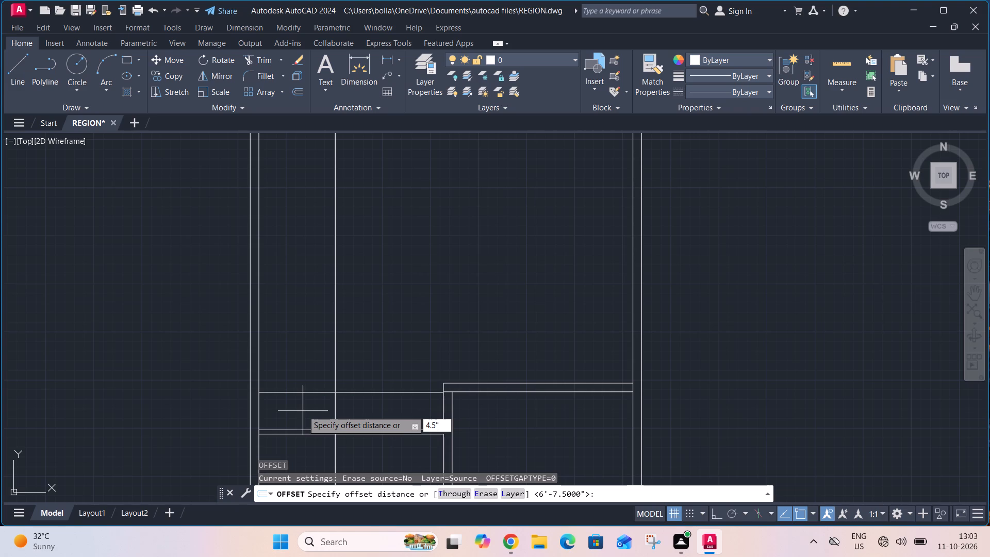
key("Return")
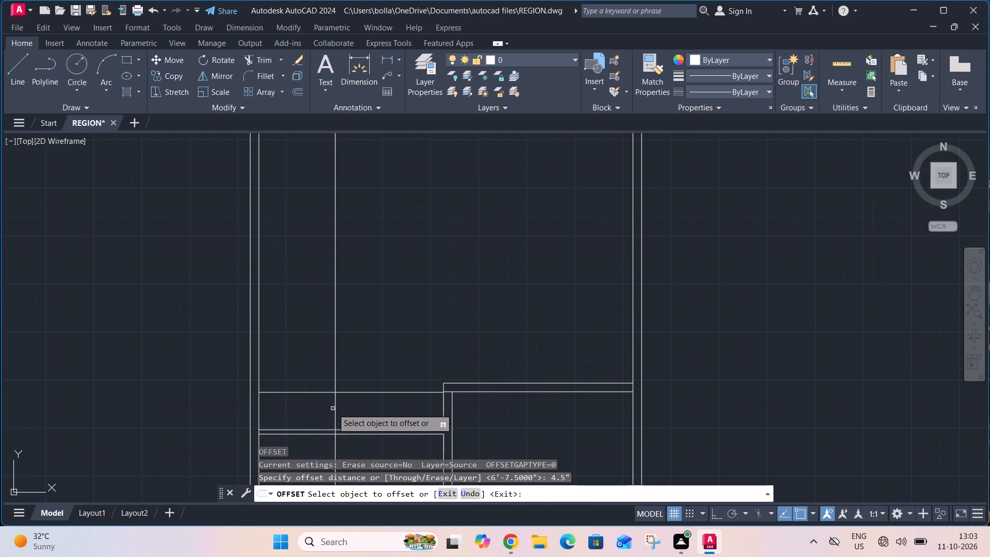
left_click(336, 408)
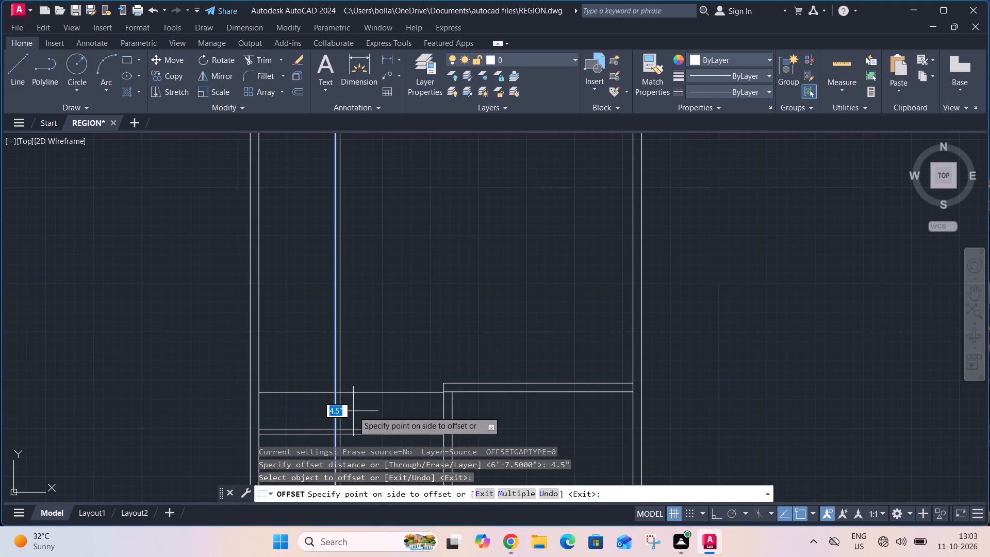
left_click(353, 411)
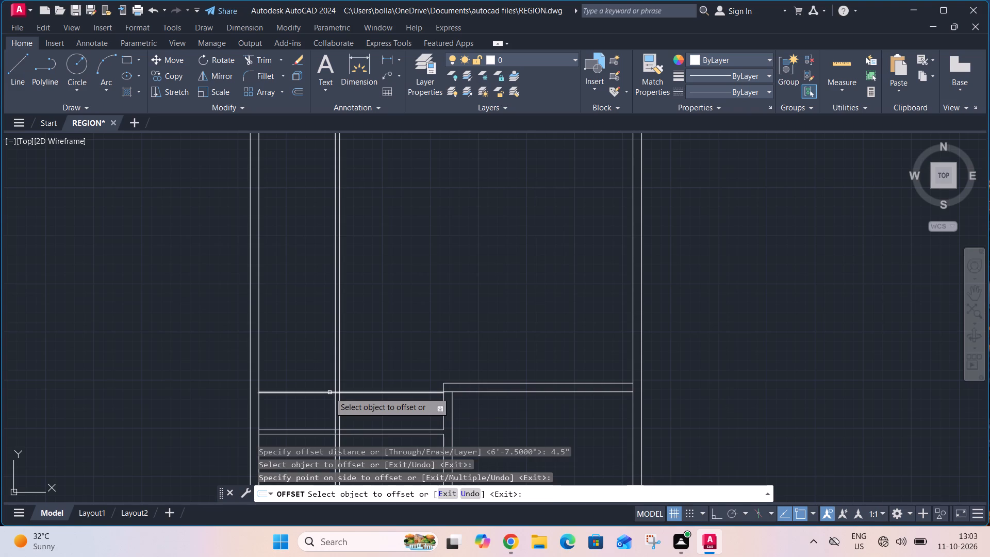
Offset the horizontal line above the lower-left partition 4.5" upward, and offset the resulting line another 4.5" upward.
left_click(329, 392)
left_click(331, 382)
left_click(328, 387)
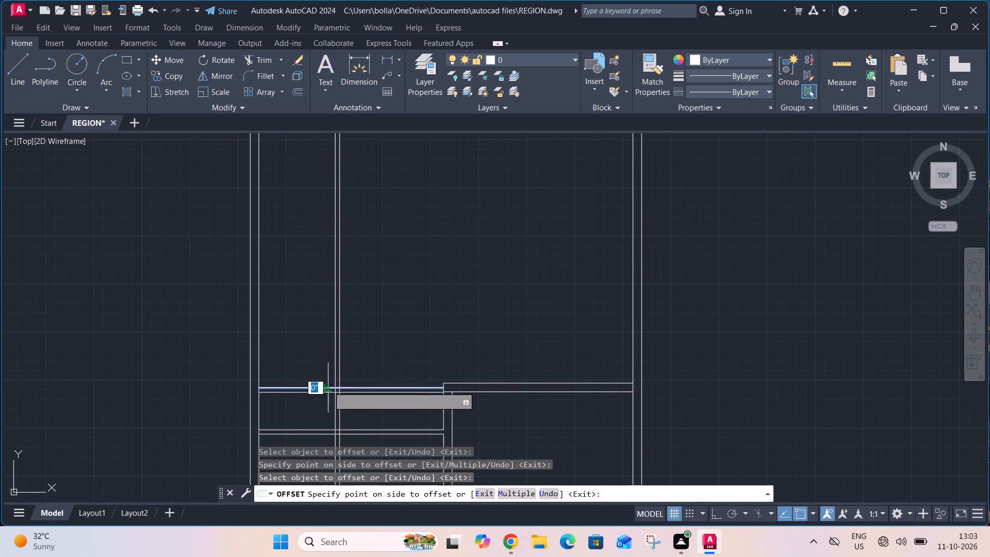
left_click(328, 380)
key("Escape")
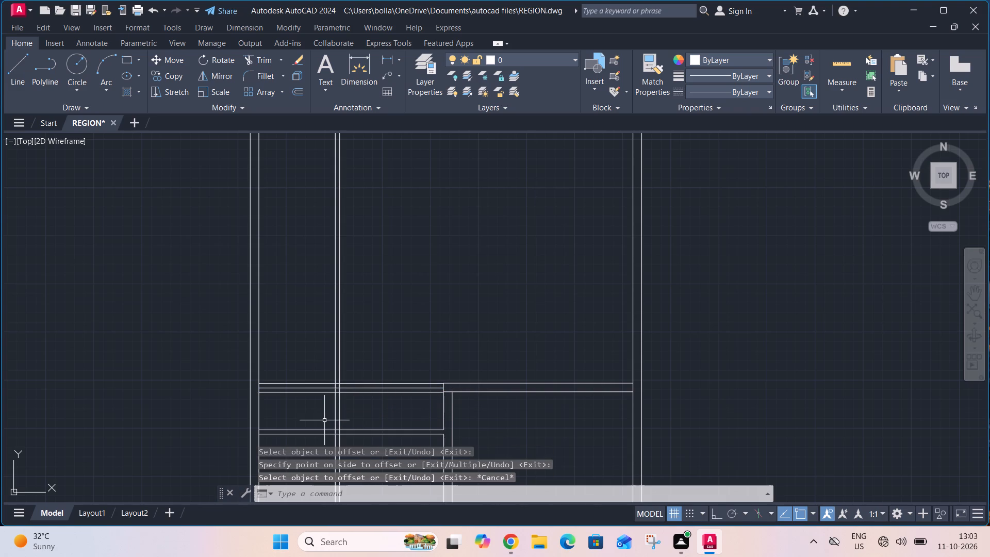
Offset the upper line of the lower-left room's horizontal partition 4' upward.
type("O 4'")
key("Return")
scroll(324, 420, "up", 1)
scroll(325, 420, "down", 1)
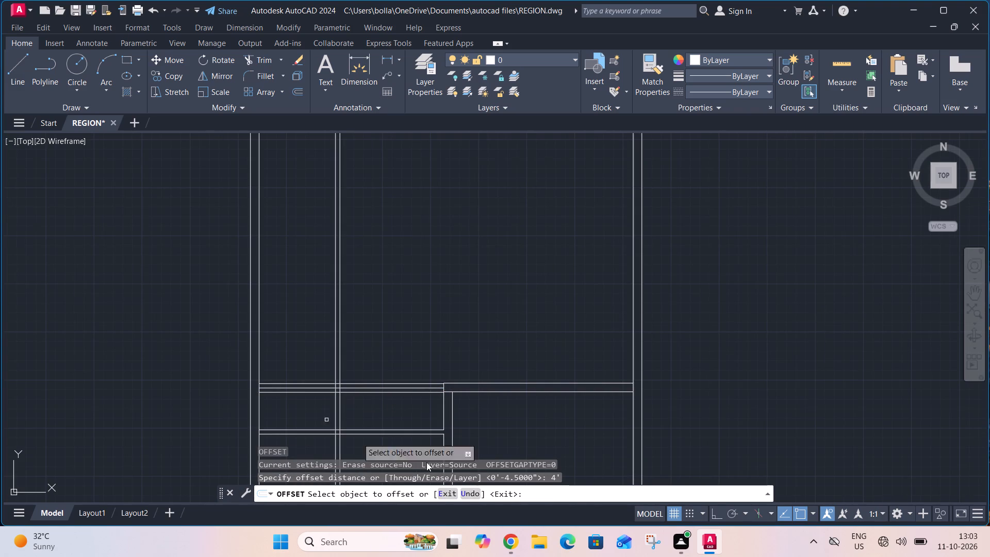
left_click(428, 430)
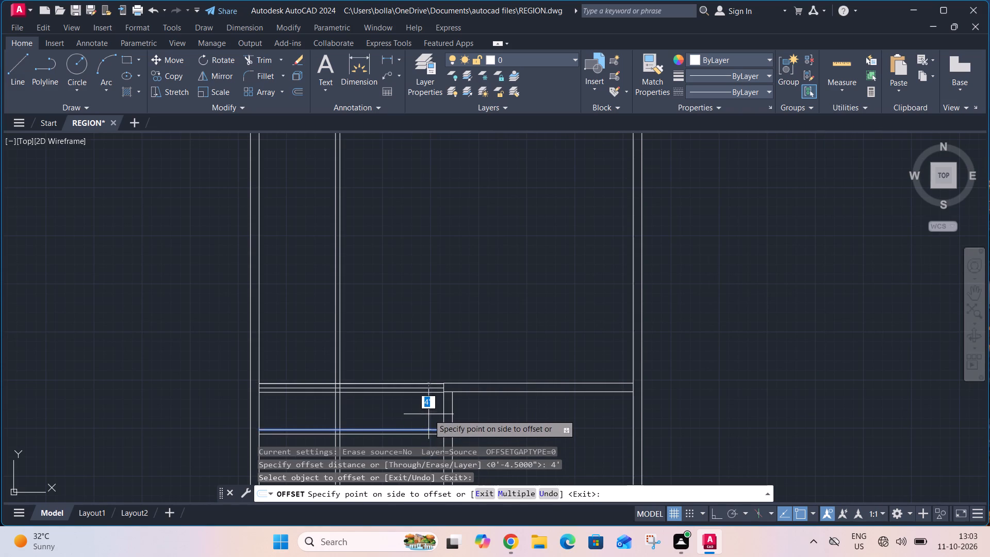
scroll(430, 413, "up", 2)
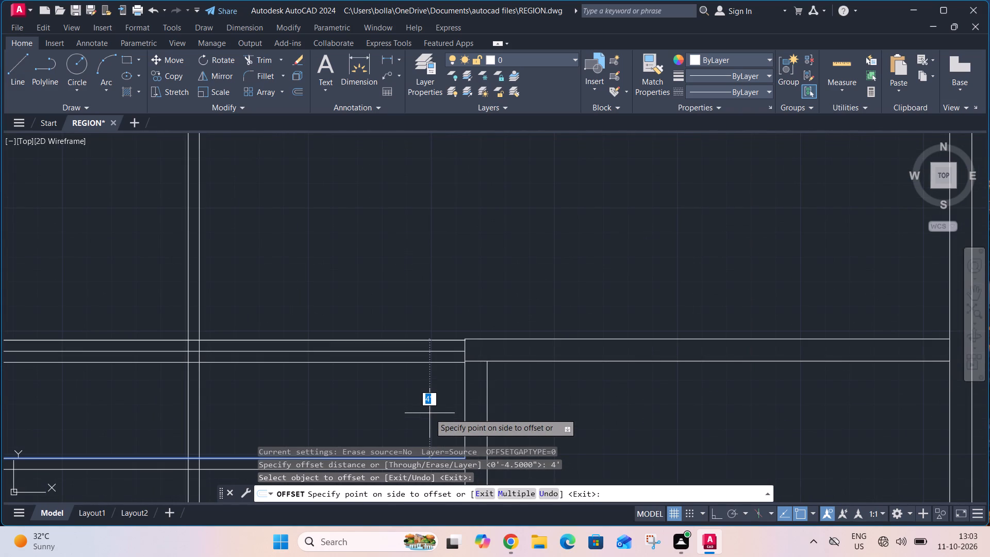
left_click(430, 413)
key("Escape")
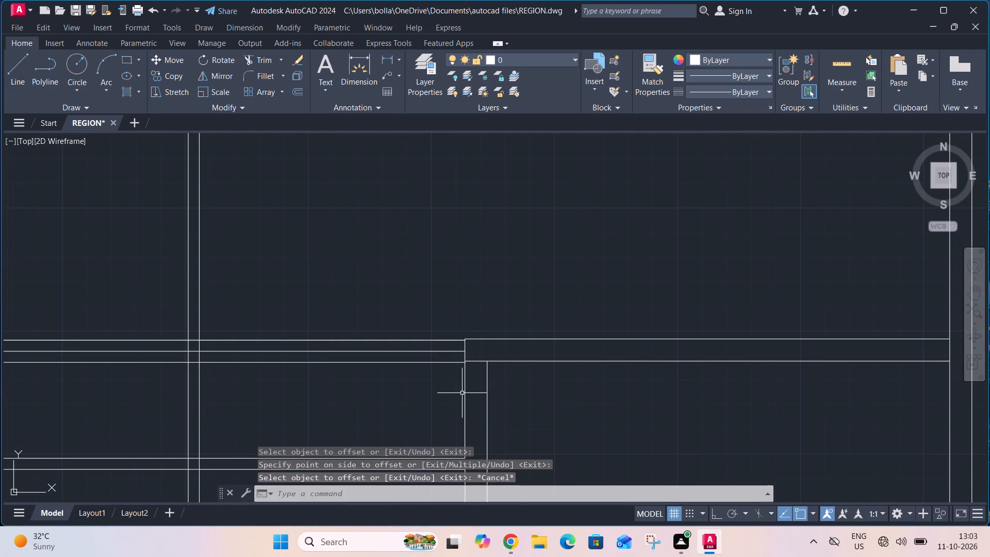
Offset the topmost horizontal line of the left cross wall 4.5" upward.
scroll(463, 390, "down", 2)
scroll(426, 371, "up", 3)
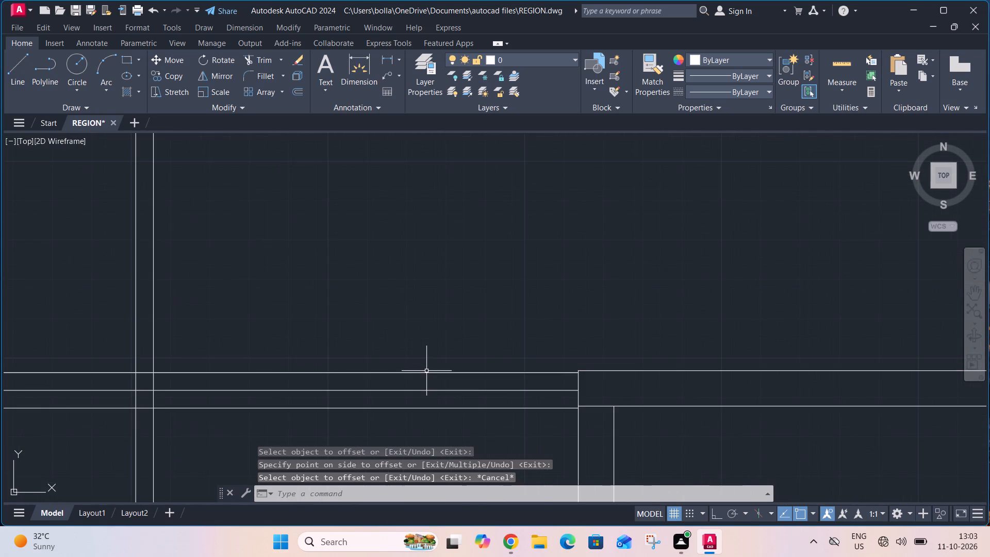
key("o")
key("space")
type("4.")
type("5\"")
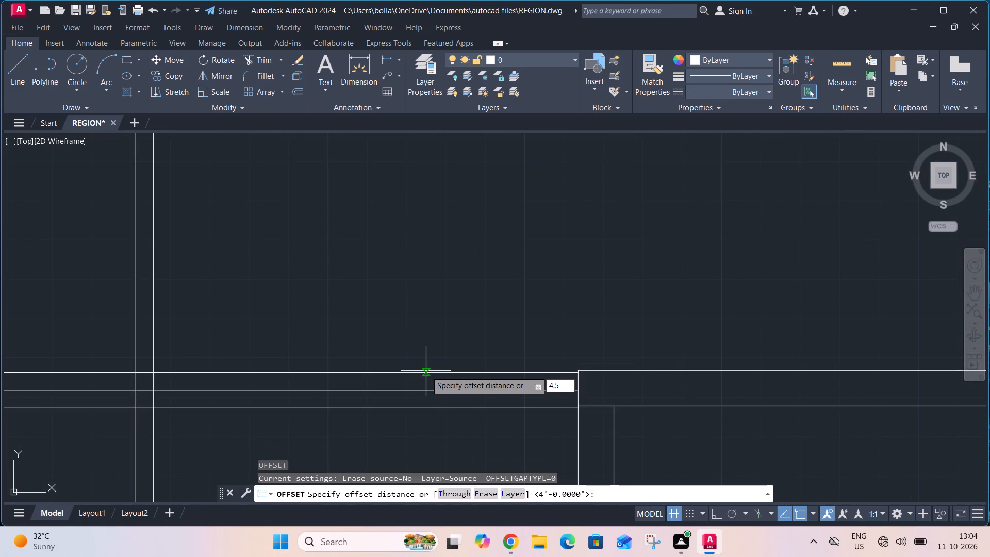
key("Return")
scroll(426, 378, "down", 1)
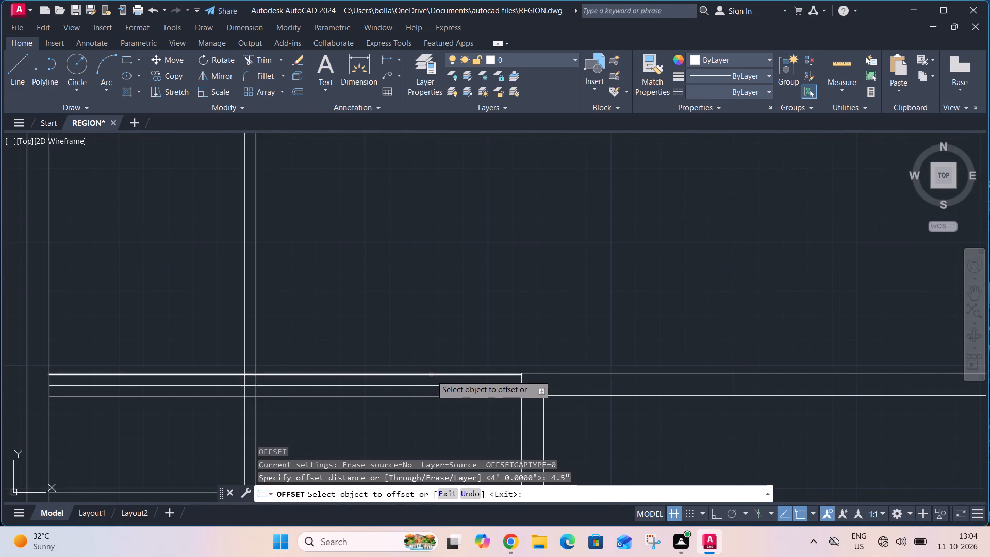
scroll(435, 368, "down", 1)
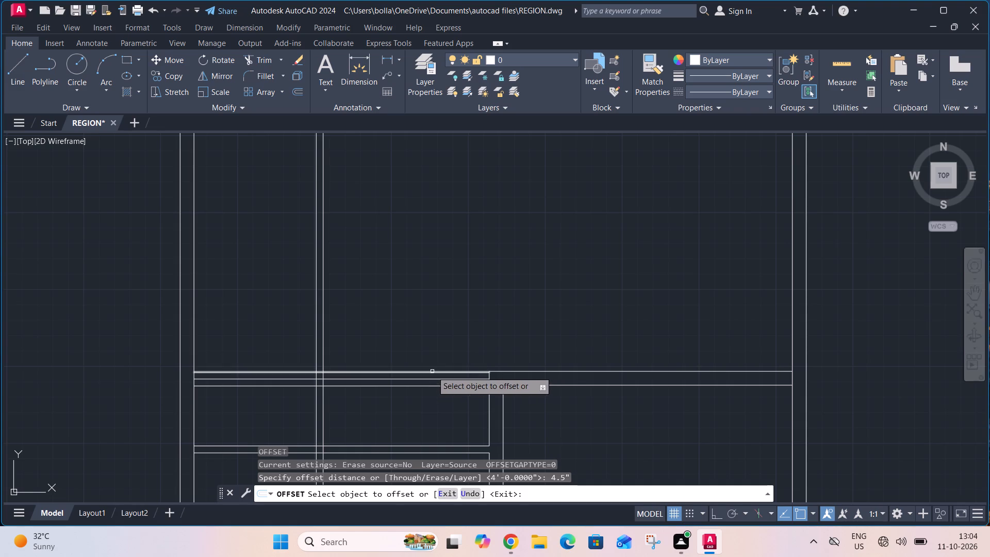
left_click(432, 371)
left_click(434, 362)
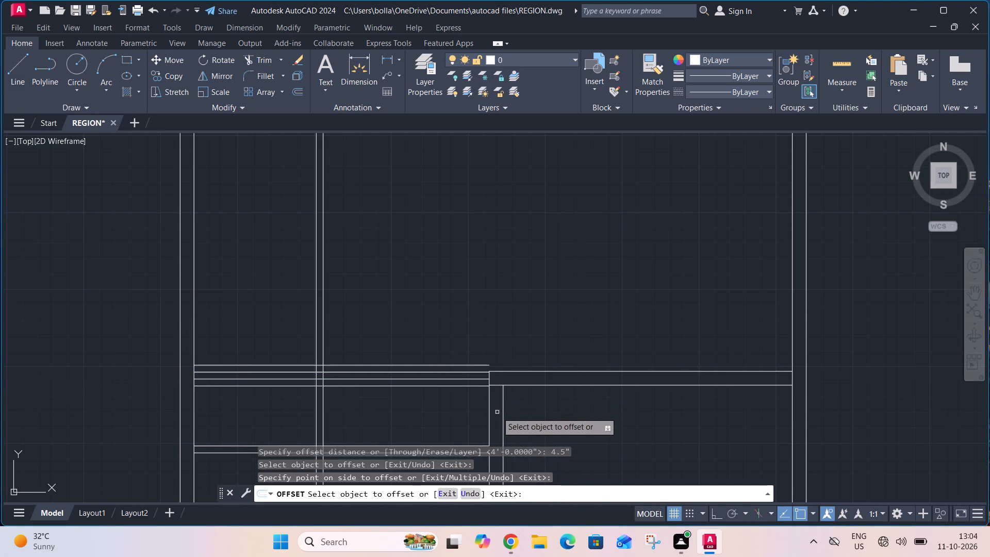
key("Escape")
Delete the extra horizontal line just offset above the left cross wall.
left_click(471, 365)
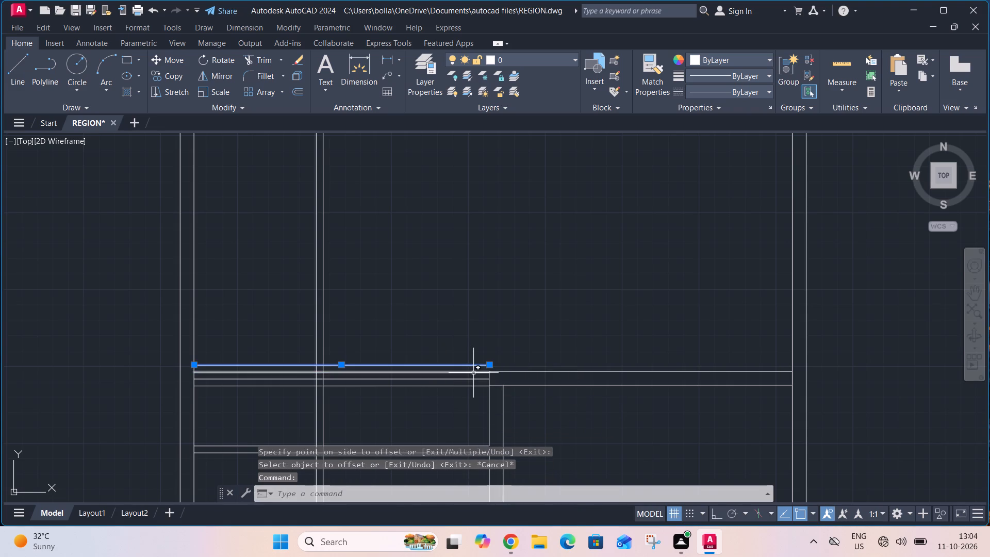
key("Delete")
Trim the left cross wall's lower line to the right of the vertical partition and its middle line to the left.
type("TR")
key("space")
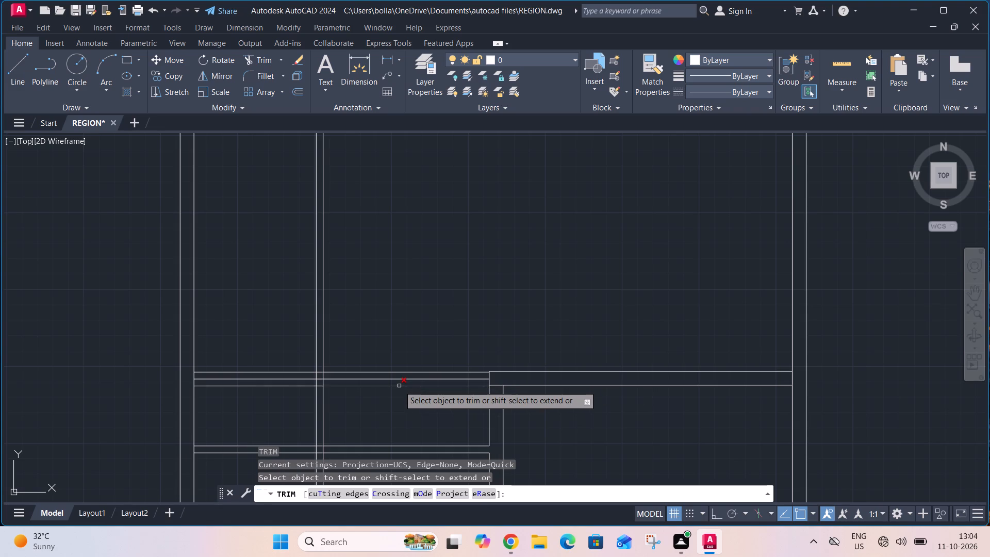
left_click(399, 386)
scroll(317, 378, "up", 2)
left_click(296, 380)
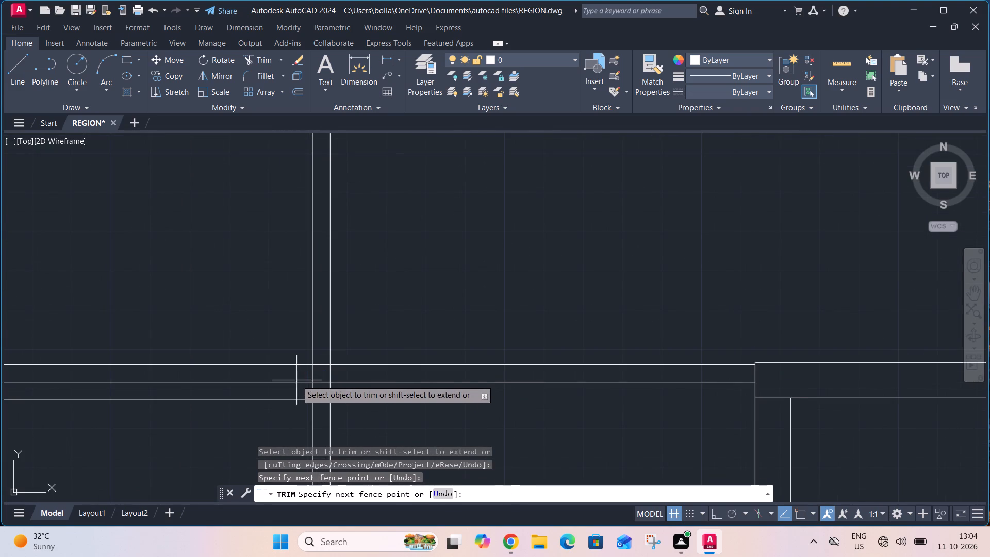
left_click(289, 383)
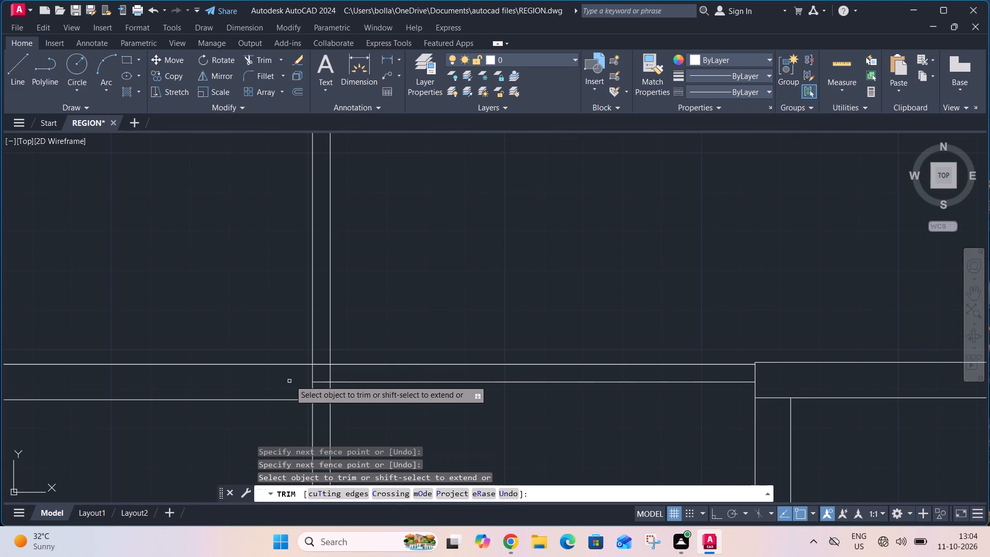
Trim away both lines of the vertical 4.5" partition above the left cross wall.
scroll(294, 376, "down", 2)
middle_click_drag(272, 412, 351, 444)
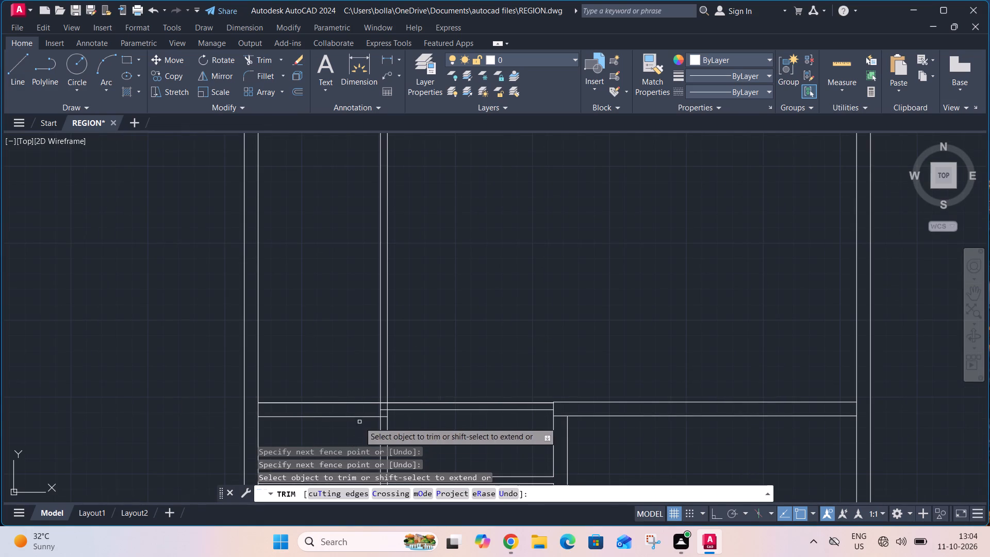
left_click(410, 359)
left_click(360, 368)
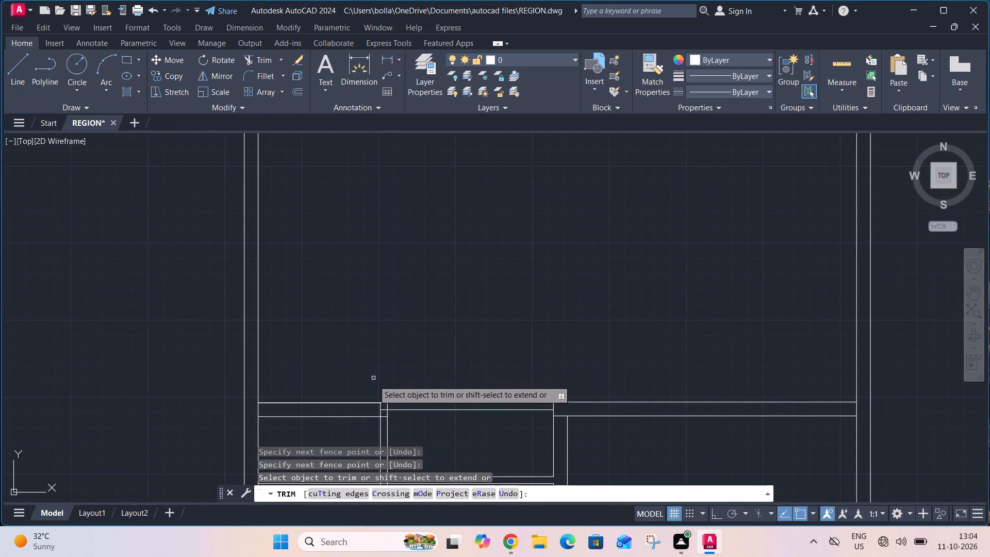
Trim the overlapping line pieces where the vertical partition meets the left cross wall, leaving a clean, open wall junction.
scroll(378, 411, "up", 2)
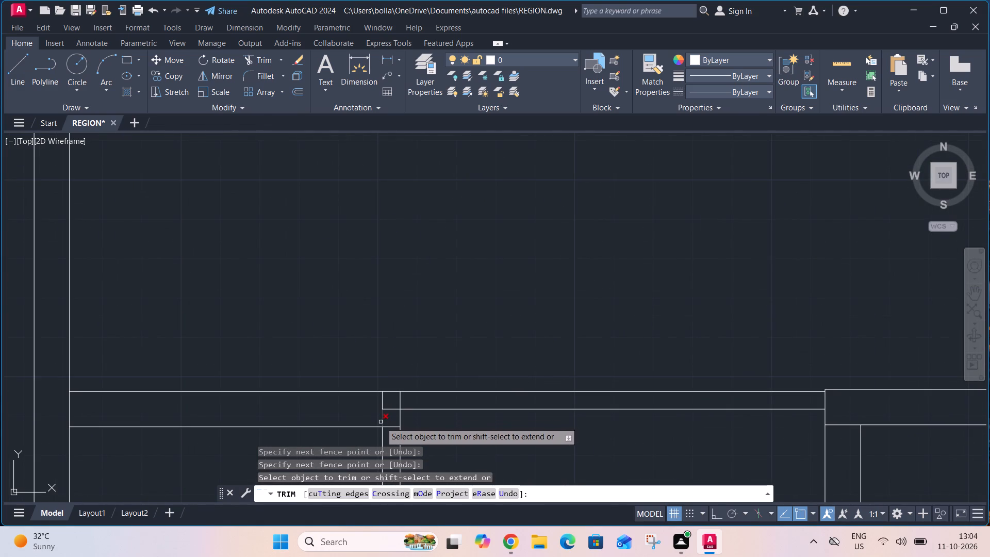
left_click(380, 422)
left_click(382, 404)
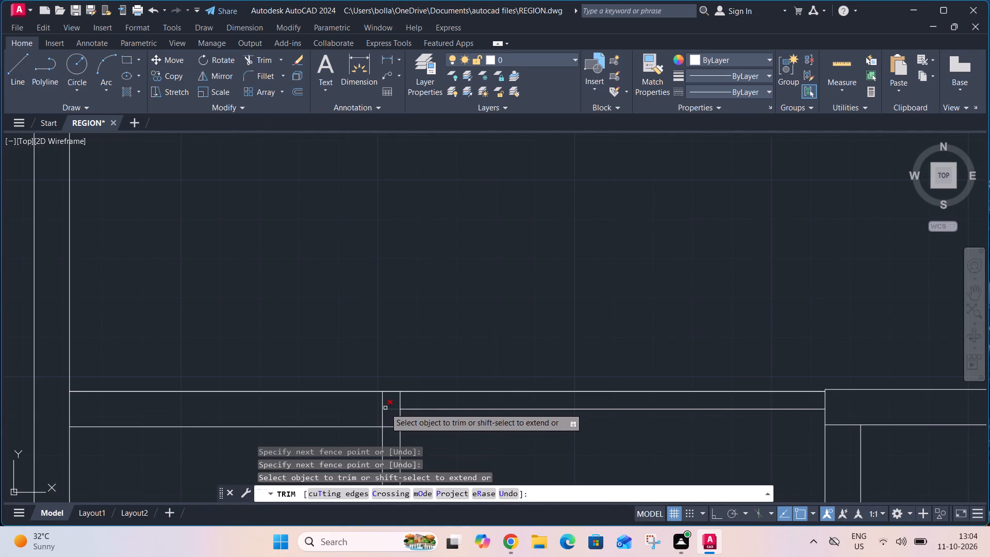
left_click(388, 409)
left_click(383, 416)
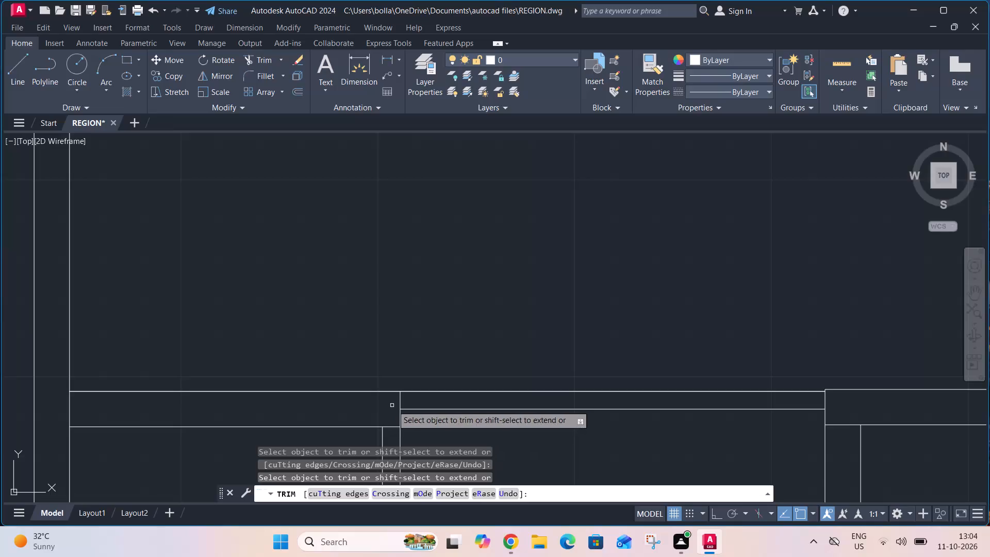
left_click(400, 401)
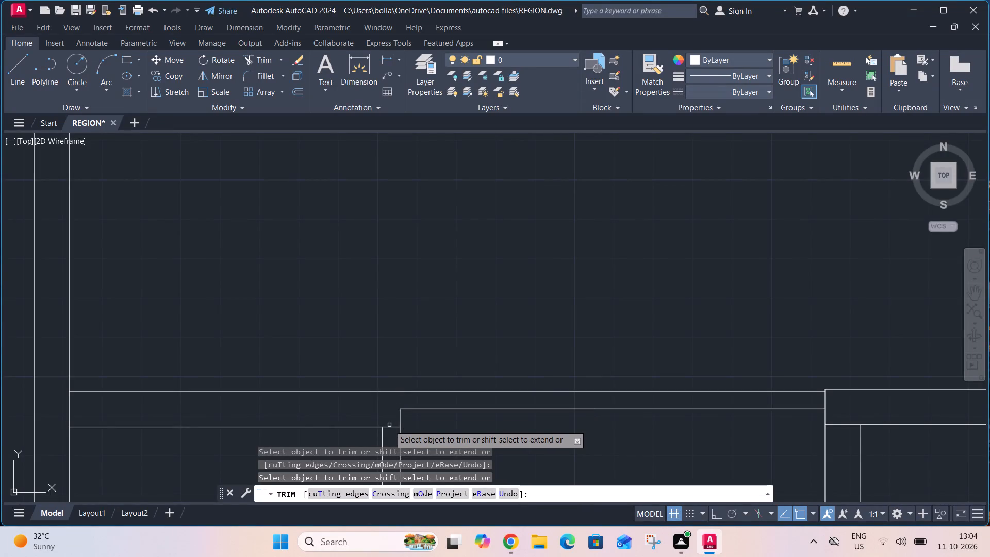
left_click(389, 427)
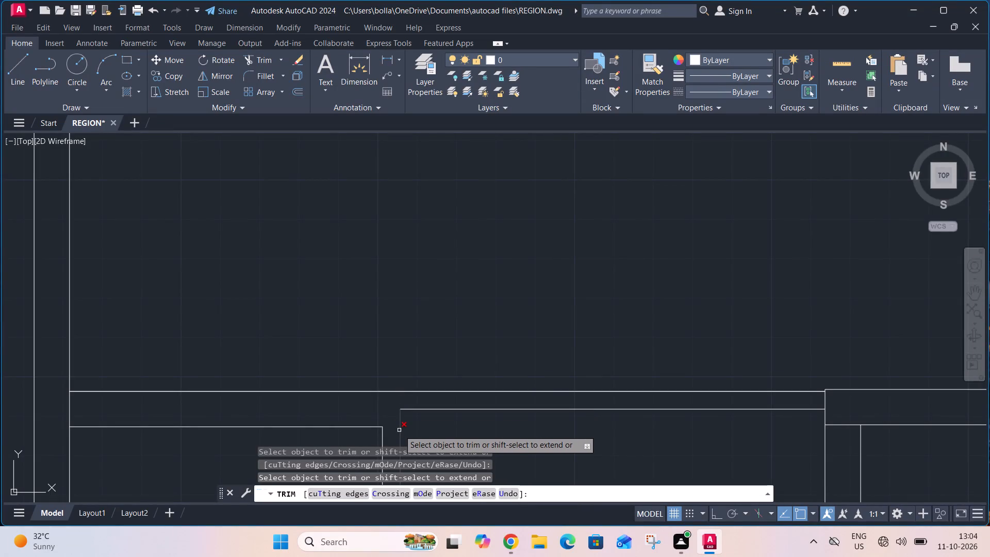
key("Escape")
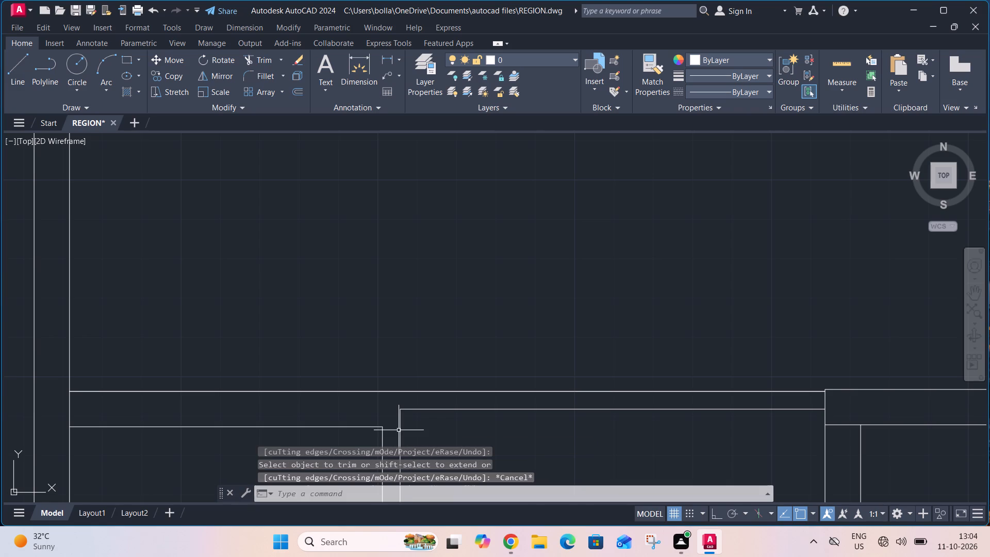
scroll(404, 406, "down", 4)
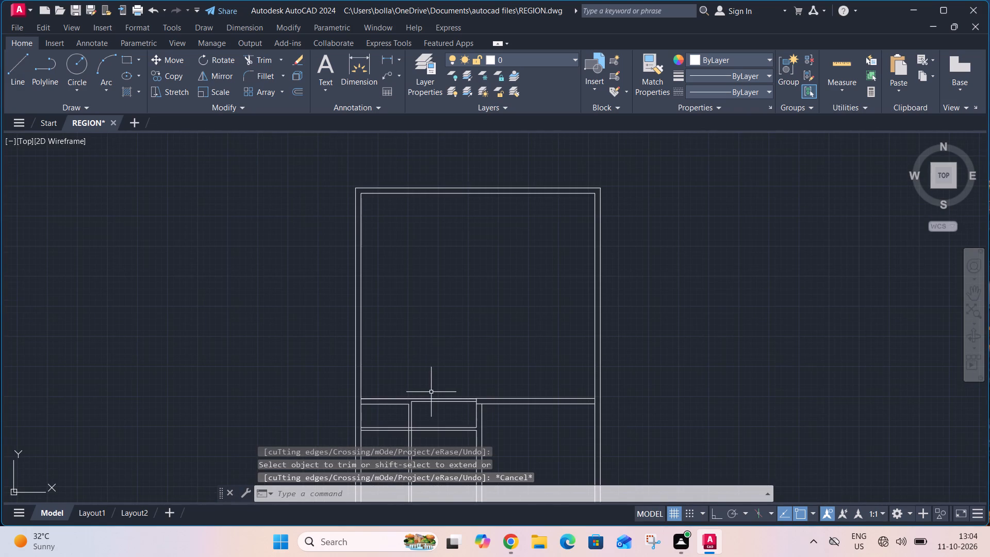
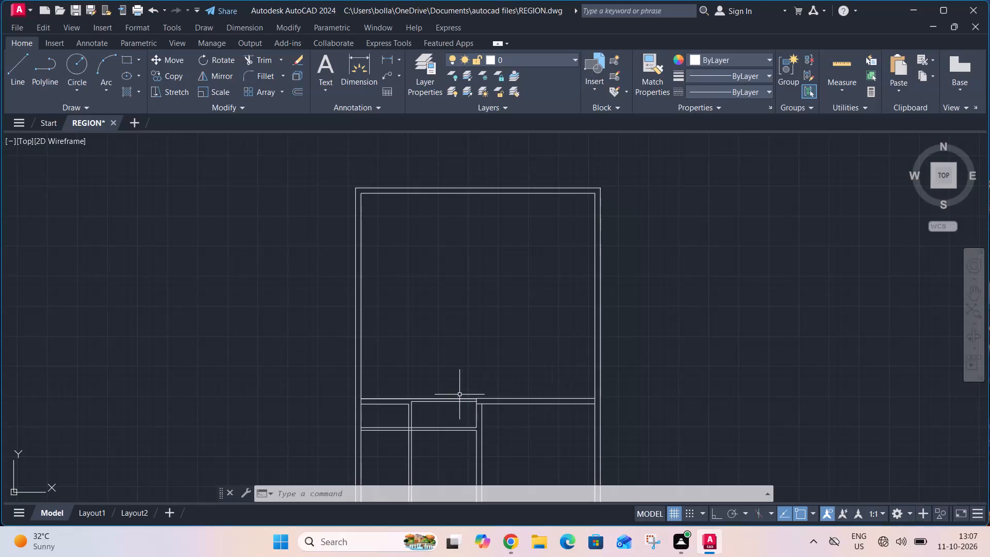
Offset the upper line of the right cross wall 13'4" upward into the large open room.
scroll(462, 400, "up", 2)
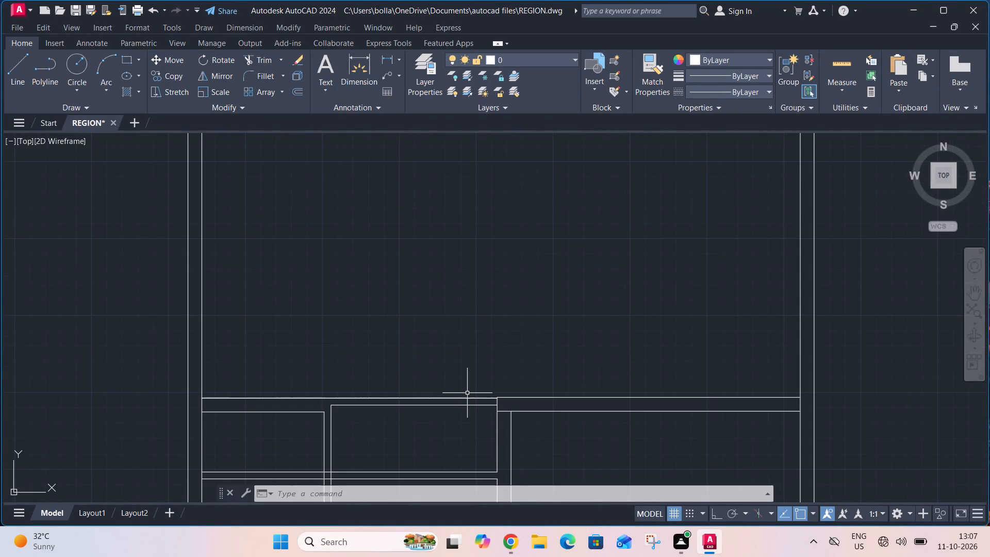
type("O")
key("space")
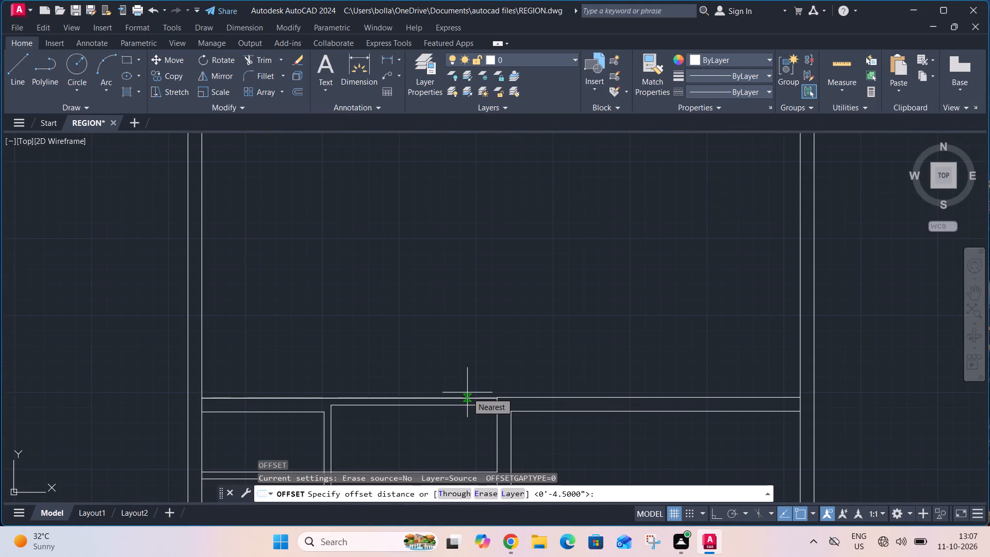
type("13'4")
key("shift+quotedbl")
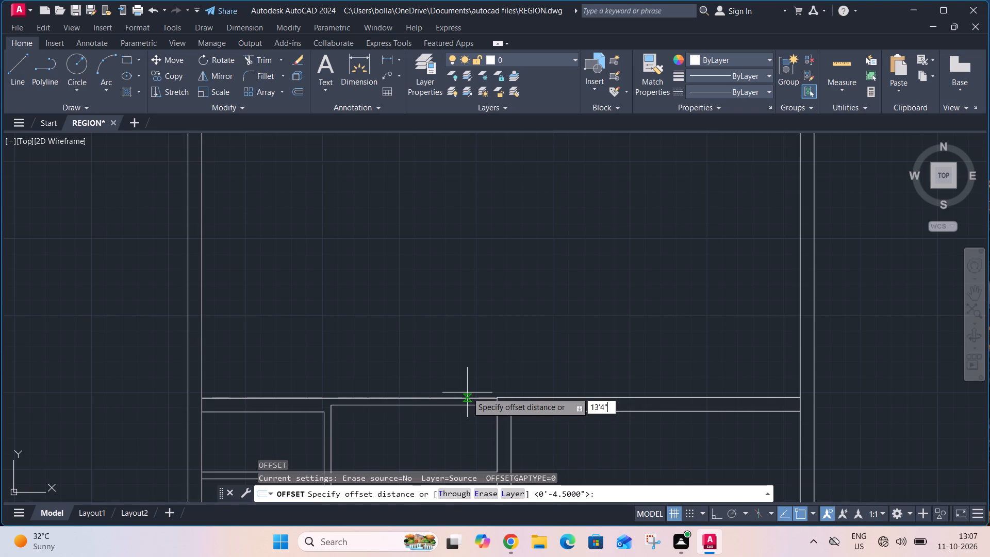
key("Return")
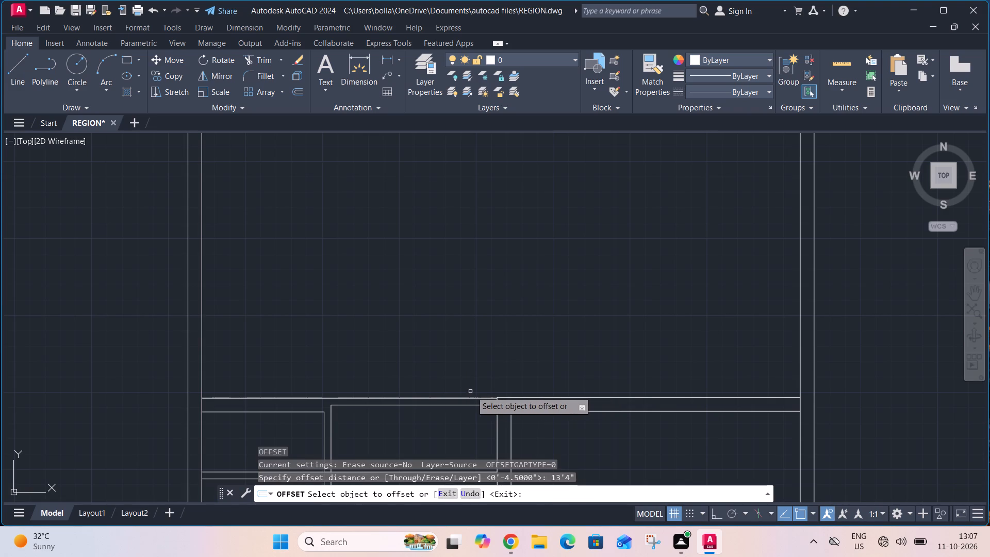
left_click(537, 398)
left_click(537, 371)
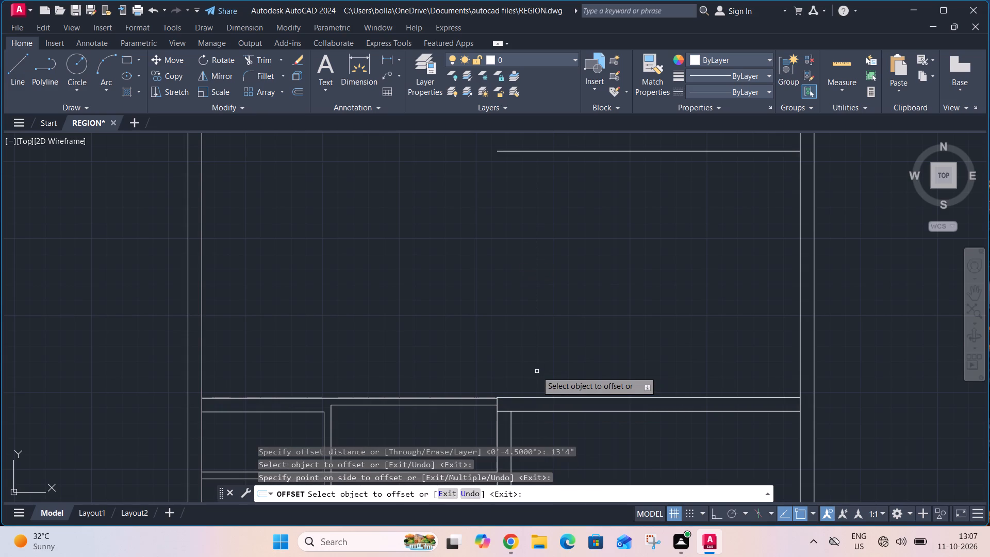
key("Escape")
Offset the inner line of the right outer wall 7'9" into the building.
type("O 7'")
type("9\"")
key("Return")
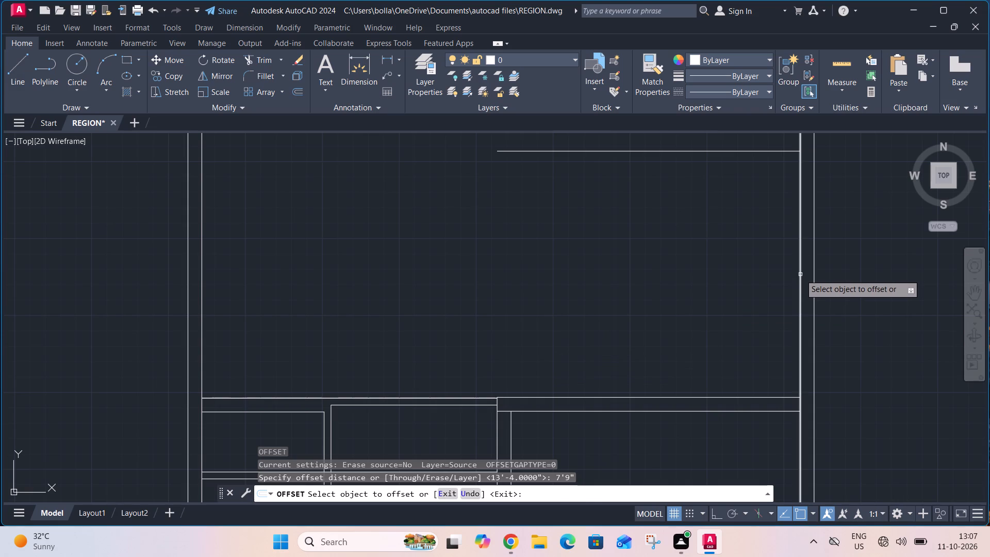
left_click(800, 274)
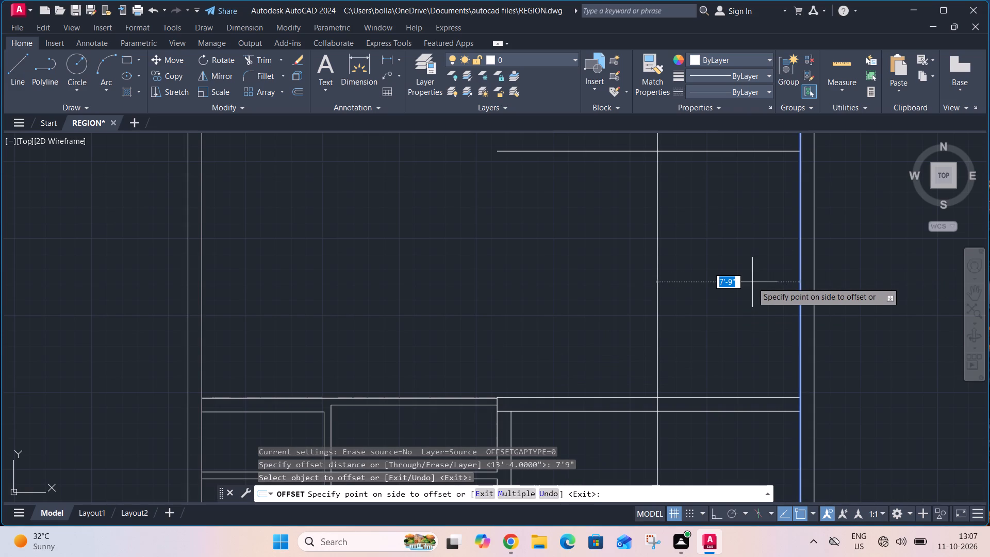
left_click(752, 282)
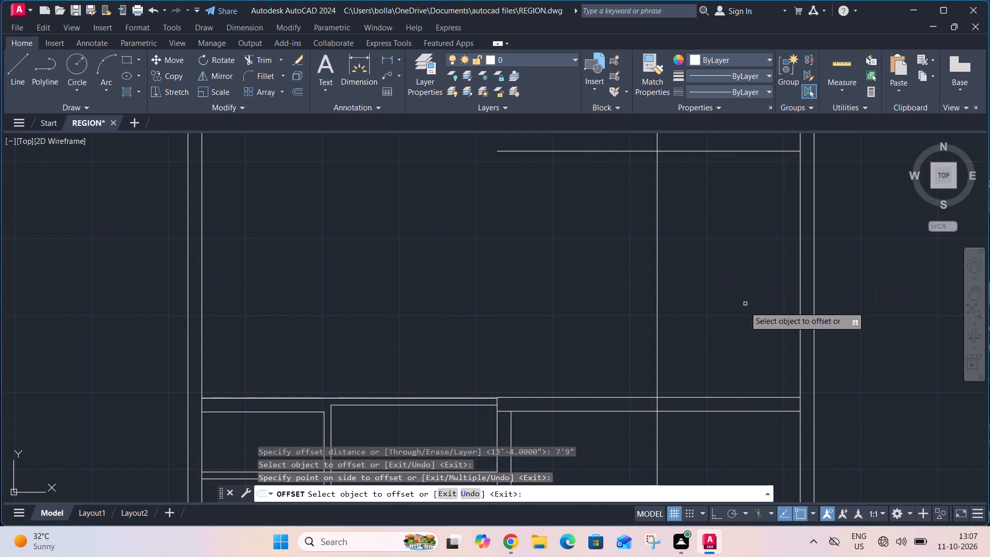
key("Escape")
left_click(741, 319)
middle_click_drag(741, 319, 732, 327)
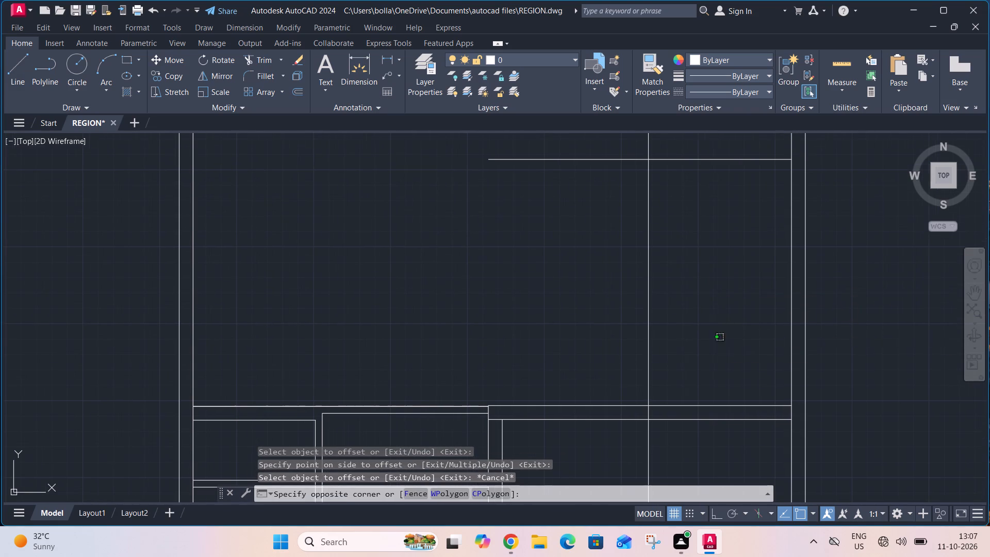
middle_click_drag(716, 343, 614, 381)
key("Escape")
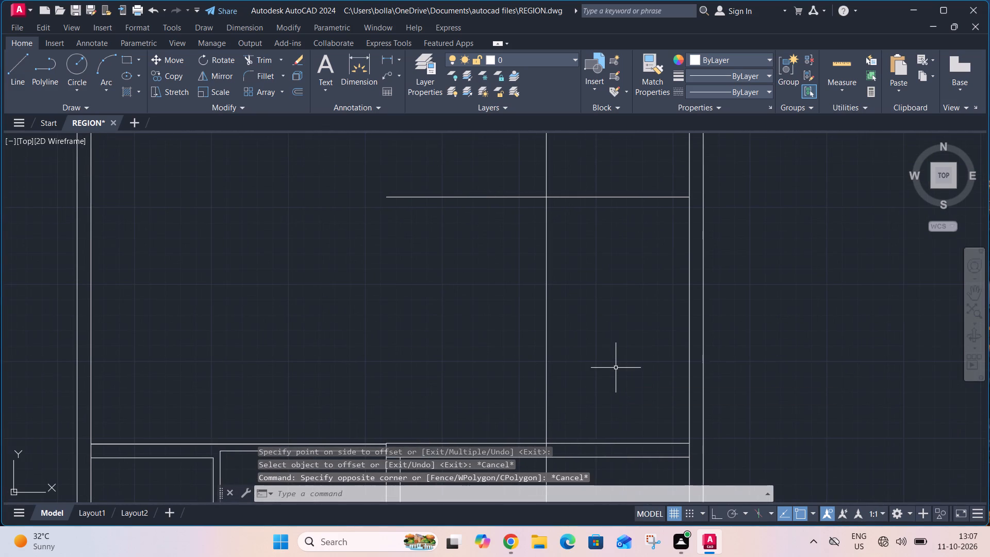
Offset the new vertical line 4.5" to the left to give the partition its thickness.
type("O")
key("space")
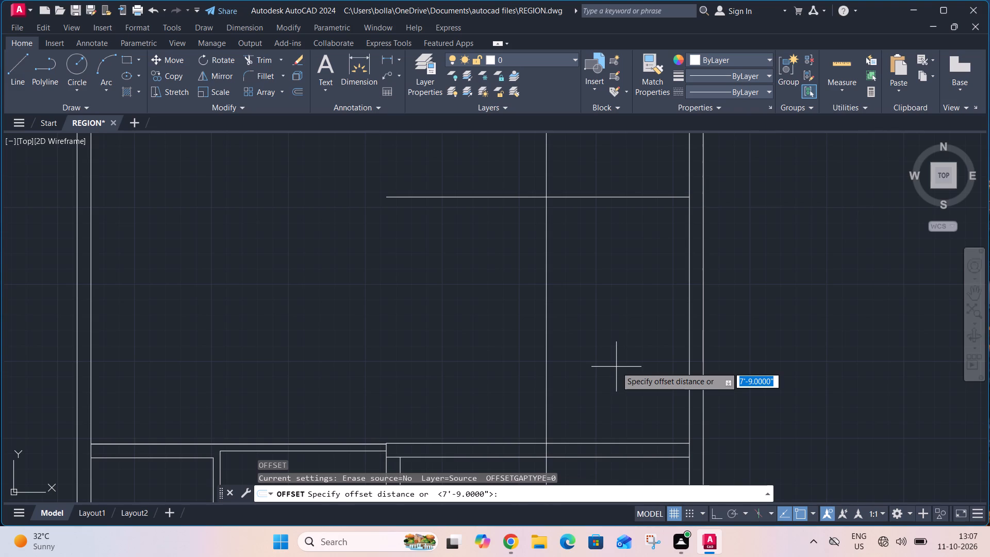
type("4.")
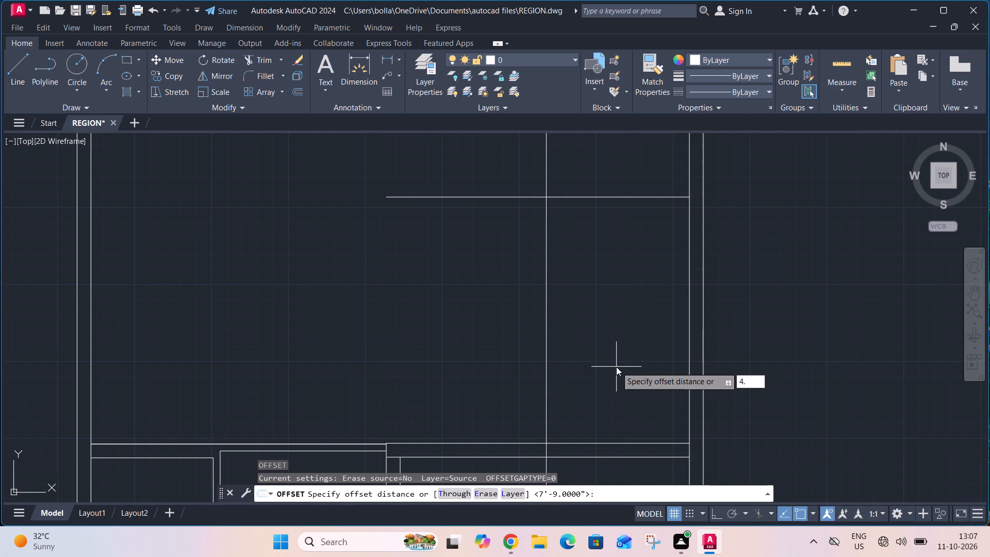
type("5\"")
key("Return")
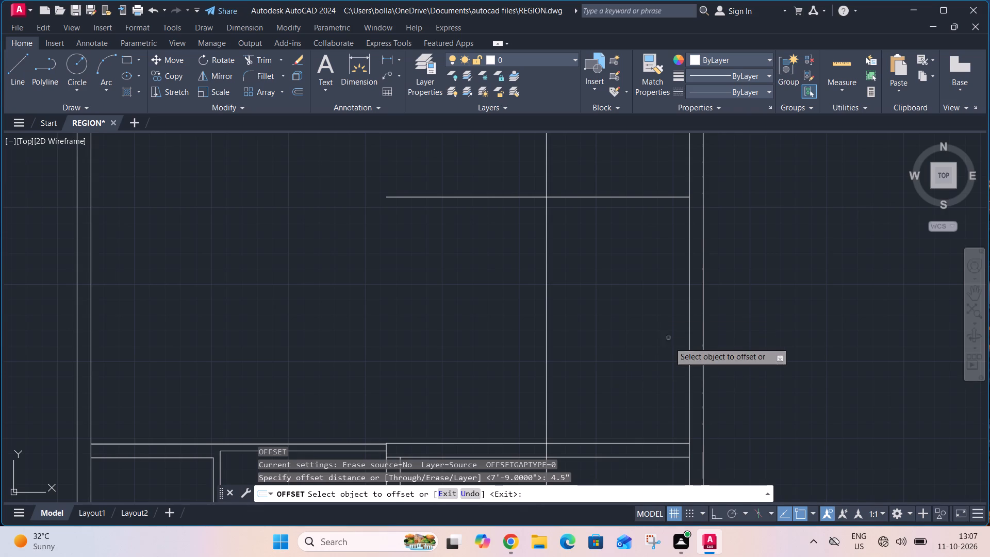
left_click(546, 385)
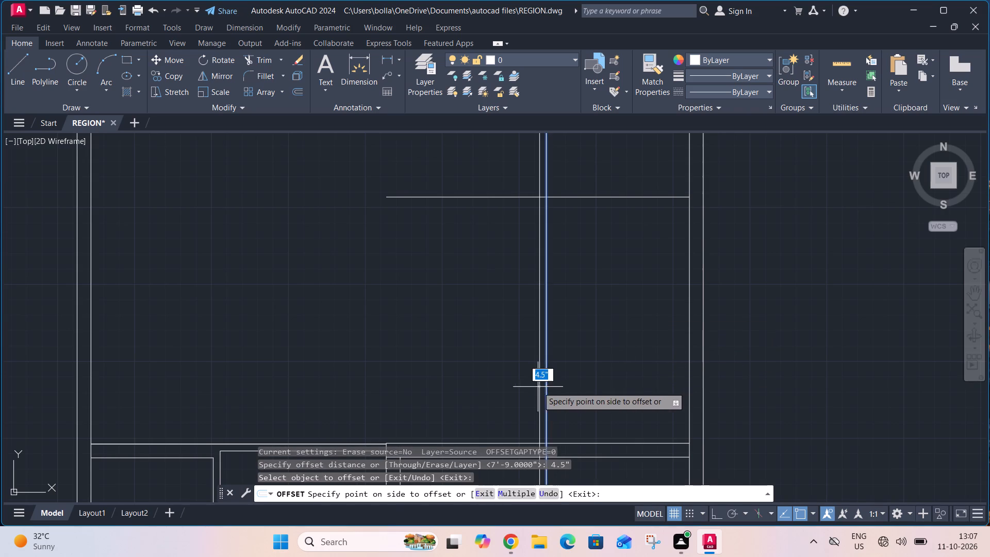
left_click(533, 388)
key("Escape")
Offset the new horizontal line in the upper room 9" upward to form a cross wall.
type("O 9\"")
key("Return")
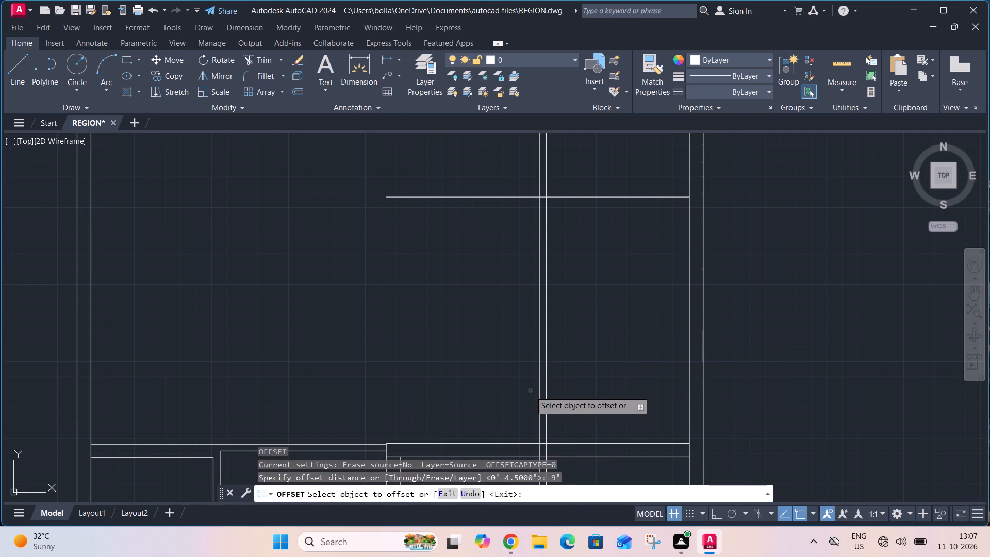
left_click(596, 195)
left_click(595, 186)
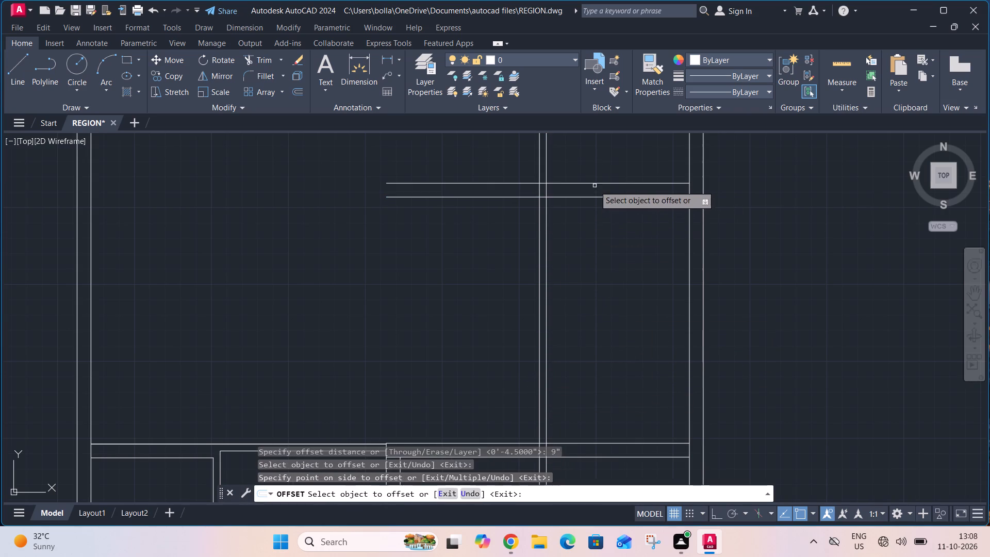
key("Escape")
Measure from the new cross wall's upper line to the top wall's inner corner with a linear dimension, without placing it.
middle_click_drag(598, 231, 758, 294)
scroll(748, 299, "down", 2)
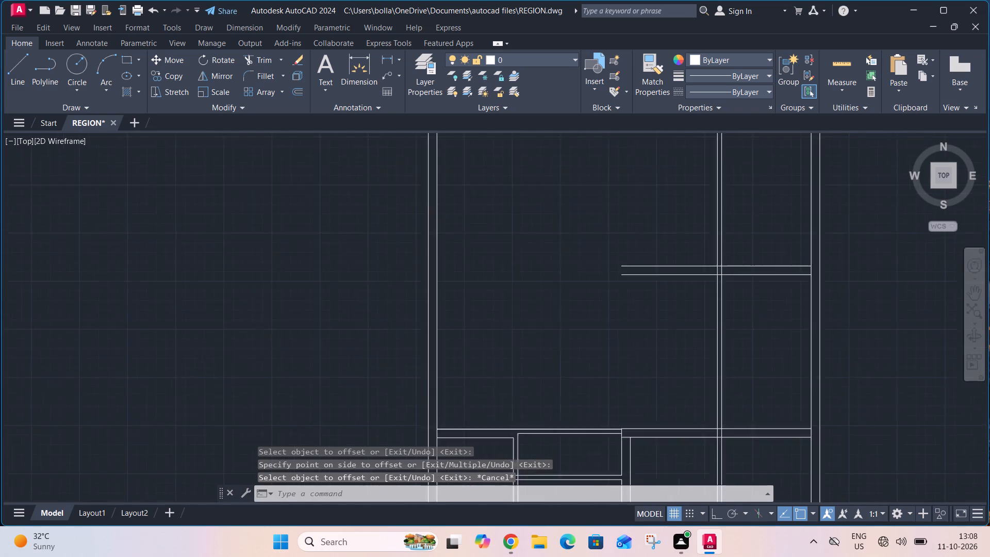
left_click(394, 57)
middle_click_drag(737, 256, 422, 316)
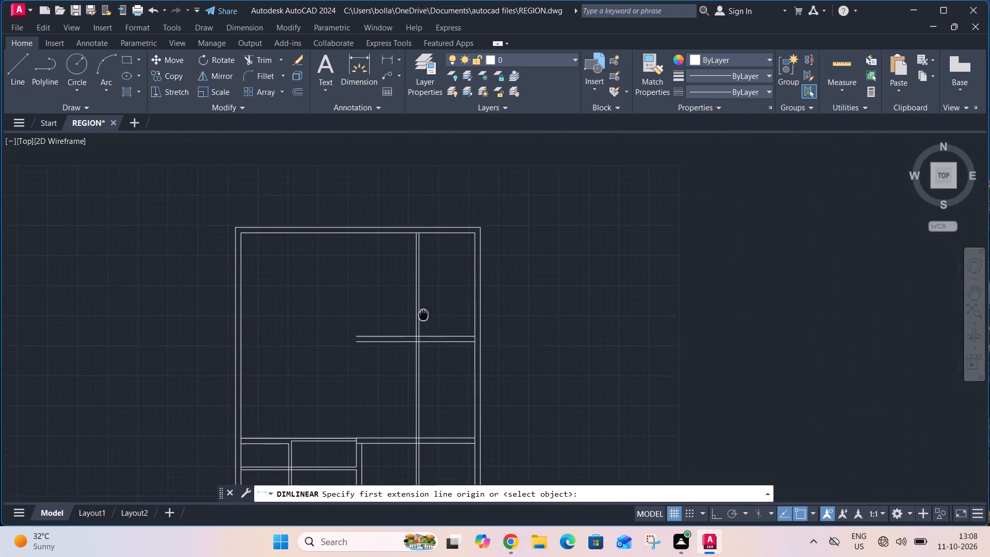
left_click(473, 335)
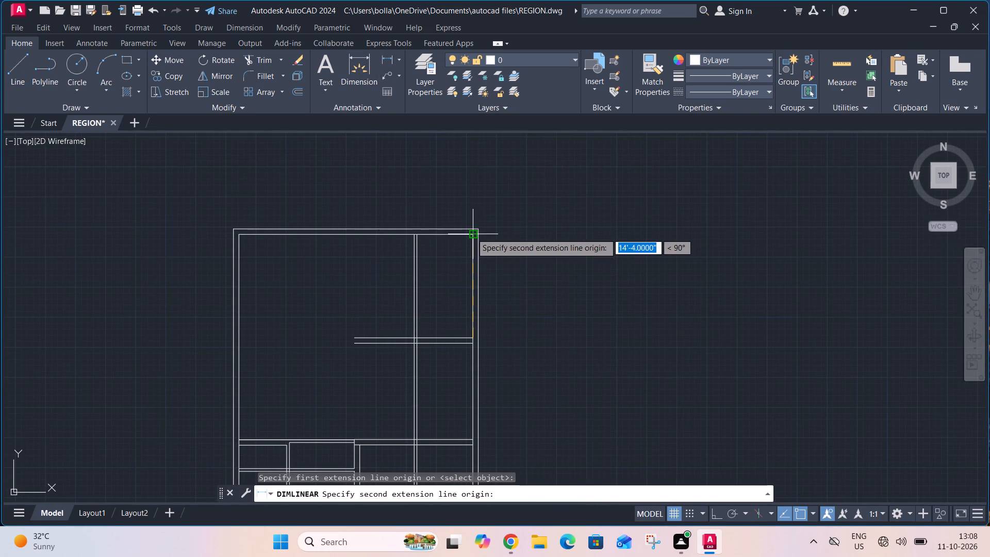
left_click(471, 233)
scroll(508, 239, "up", 2)
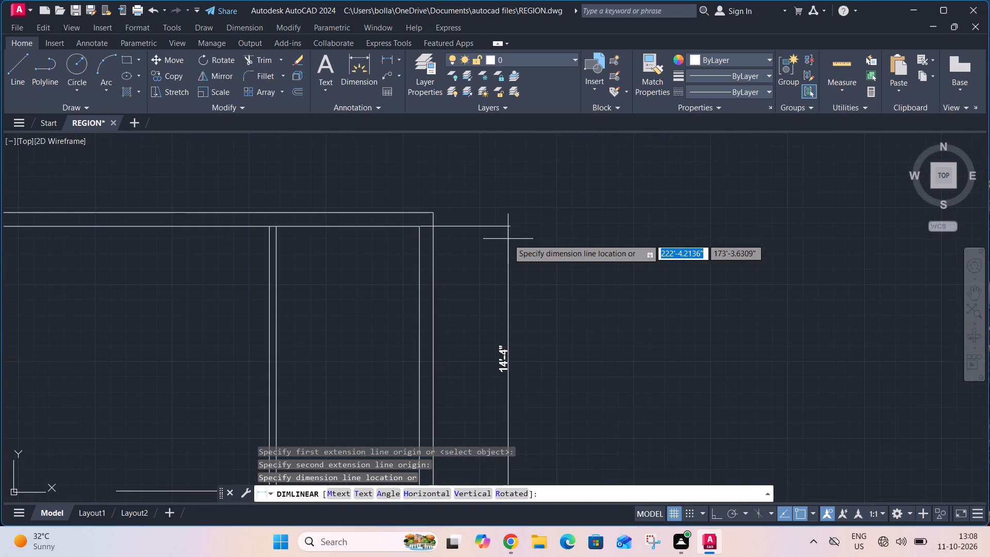
key("Escape")
Trim the 4.5" partition above the new cross wall and the cross wall's two lines to the left of the partition.
scroll(517, 226, "down", 2)
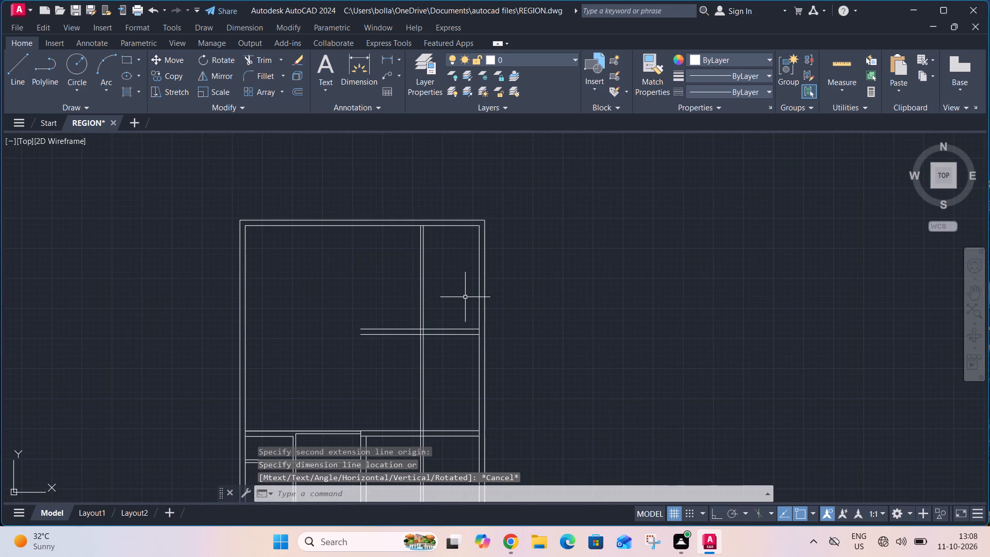
type("TR")
key("space")
left_click(467, 285)
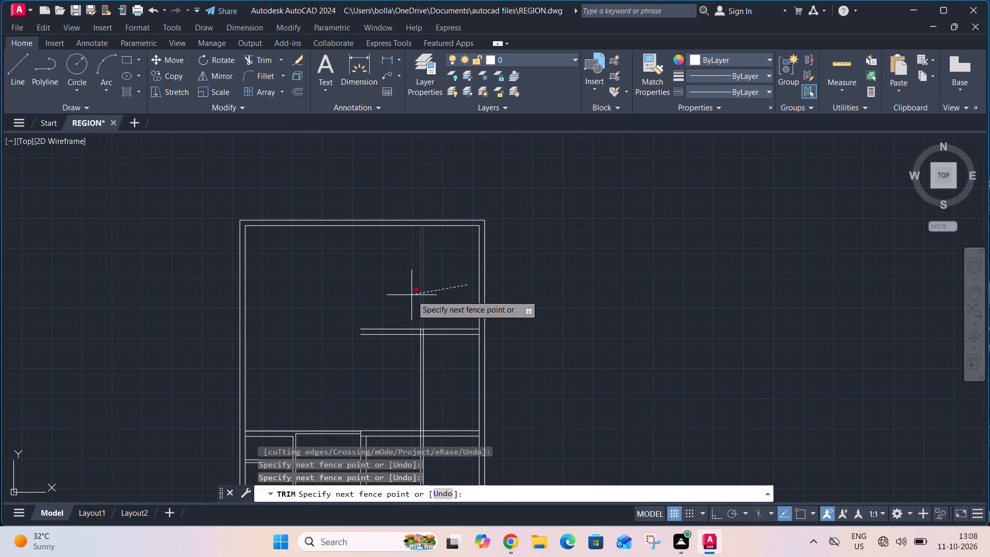
left_click(411, 295)
left_click(405, 303)
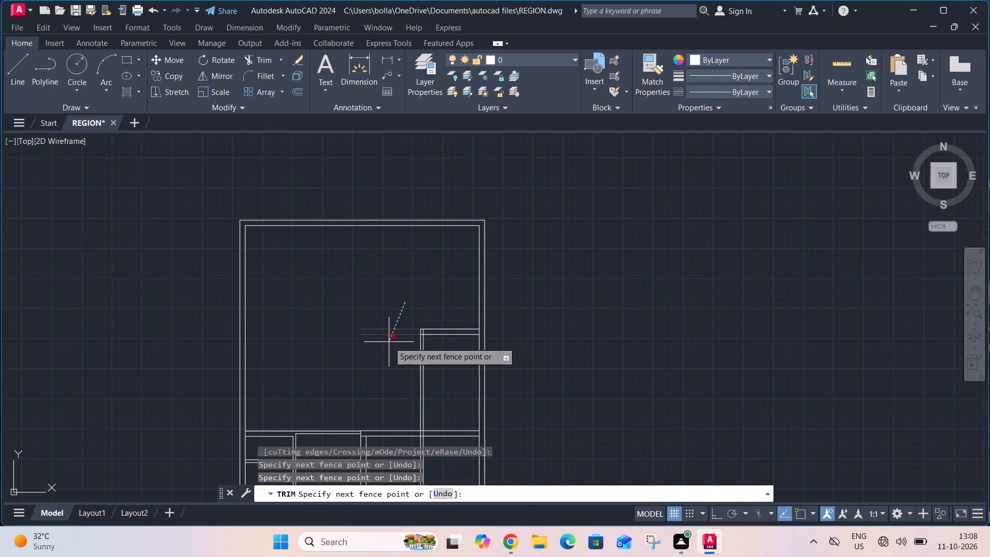
left_click(389, 342)
key("Escape")
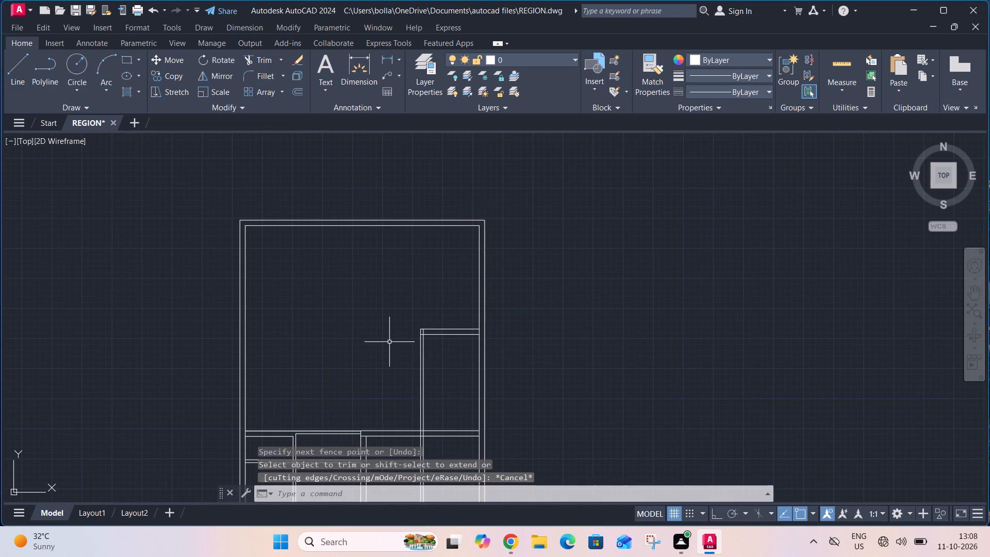
Offset the inner line of the right outer wall 12' to the left.
type("O")
key("space")
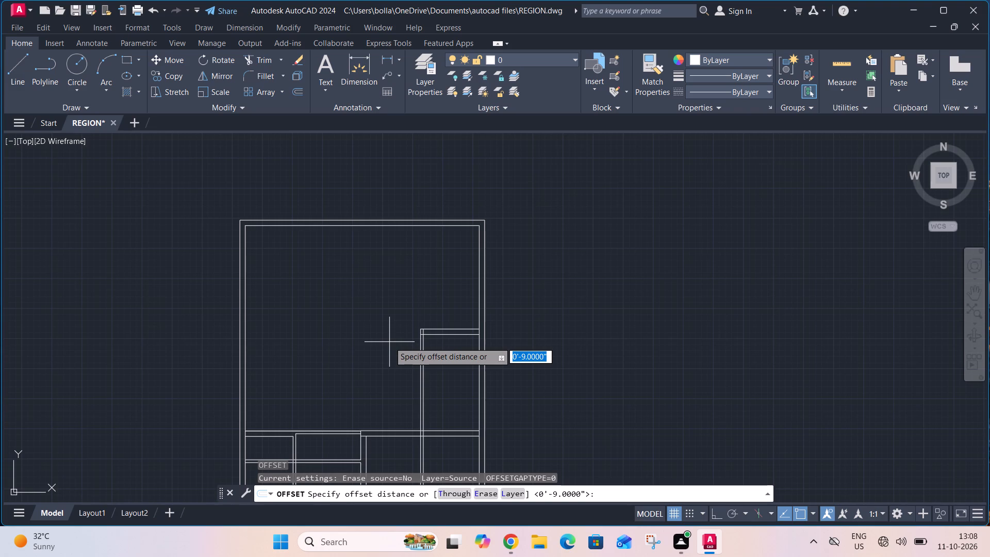
type("12'3")
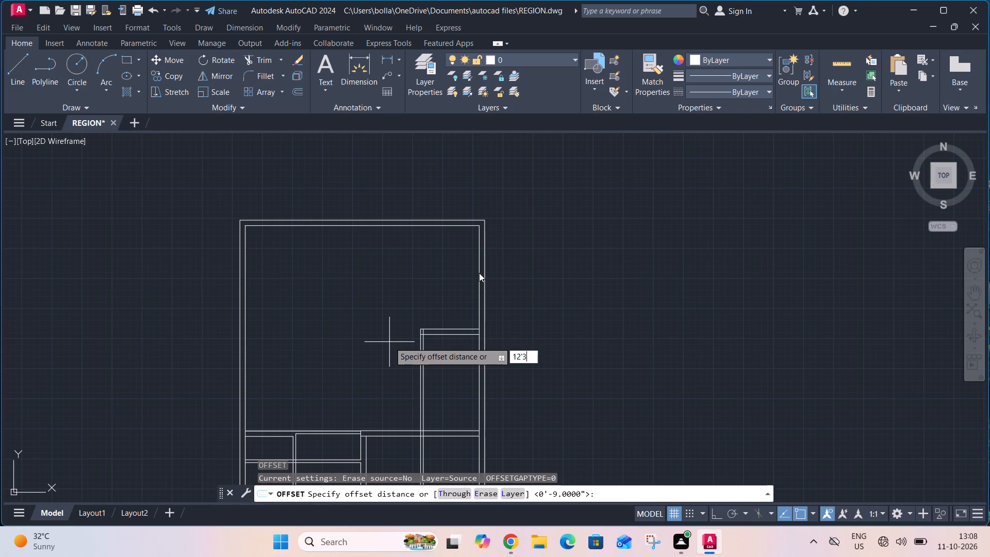
key("BackSpace")
key("Return")
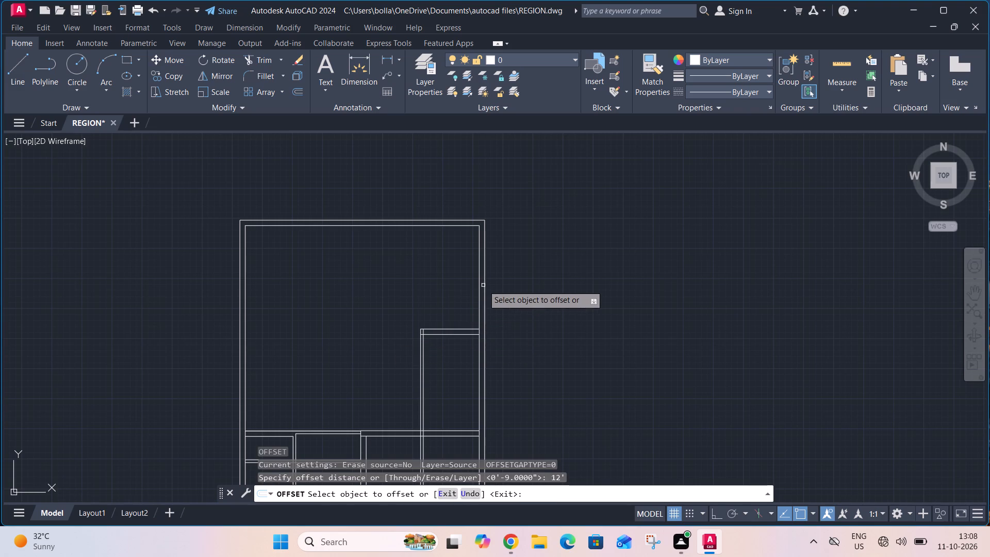
left_click(477, 288)
left_click(448, 294)
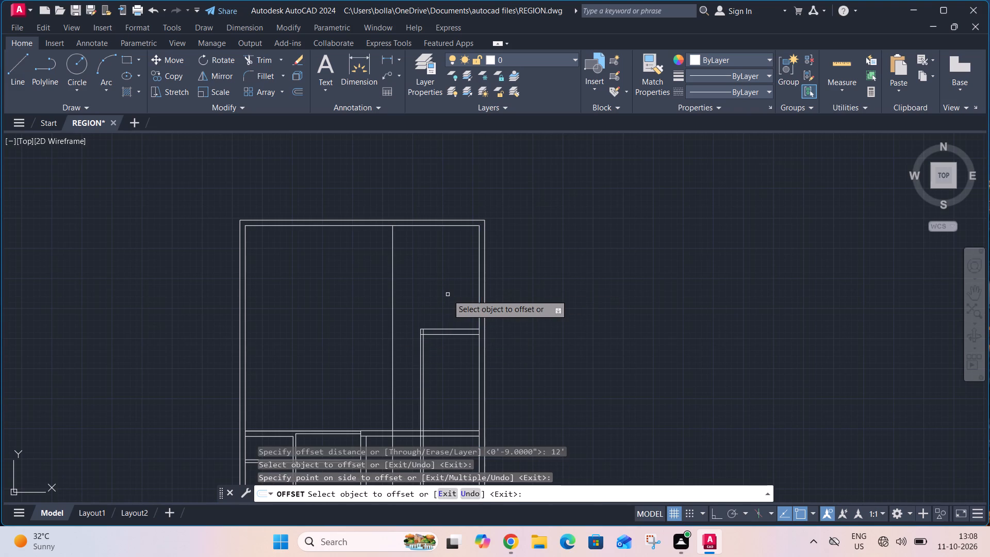
key("Escape")
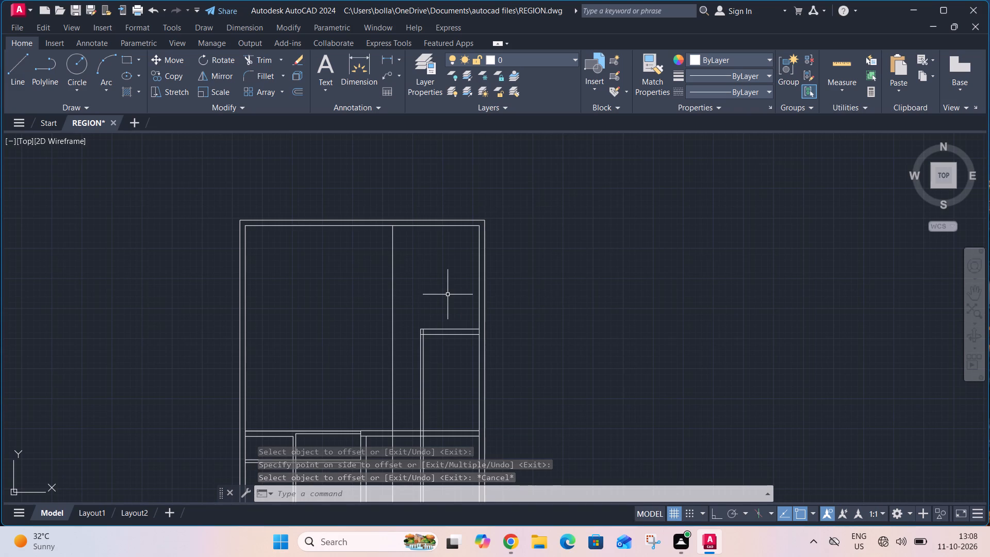
Offset the new vertical line 9" to the left to form a vertical wall.
type("O")
key("space")
type("9\"")
key("Return")
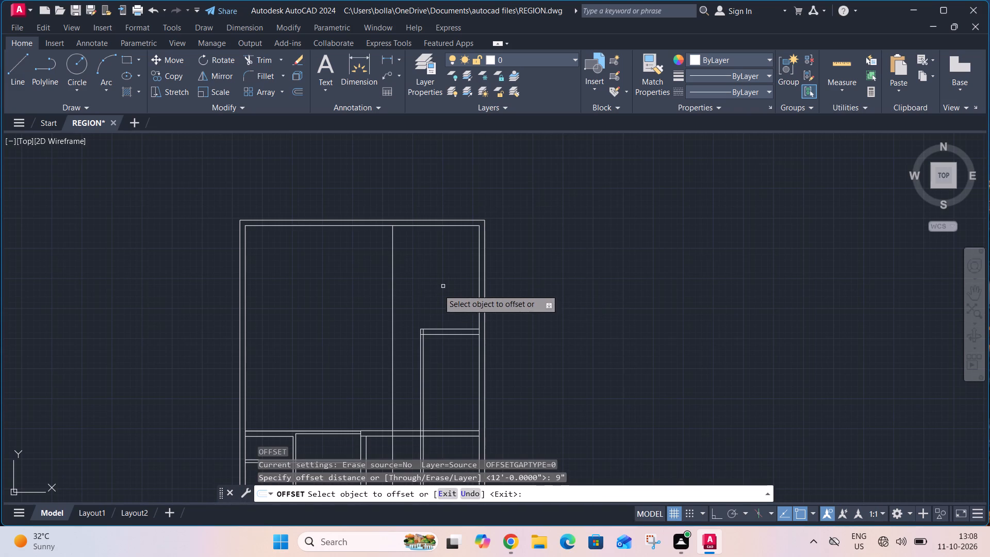
left_click(393, 302)
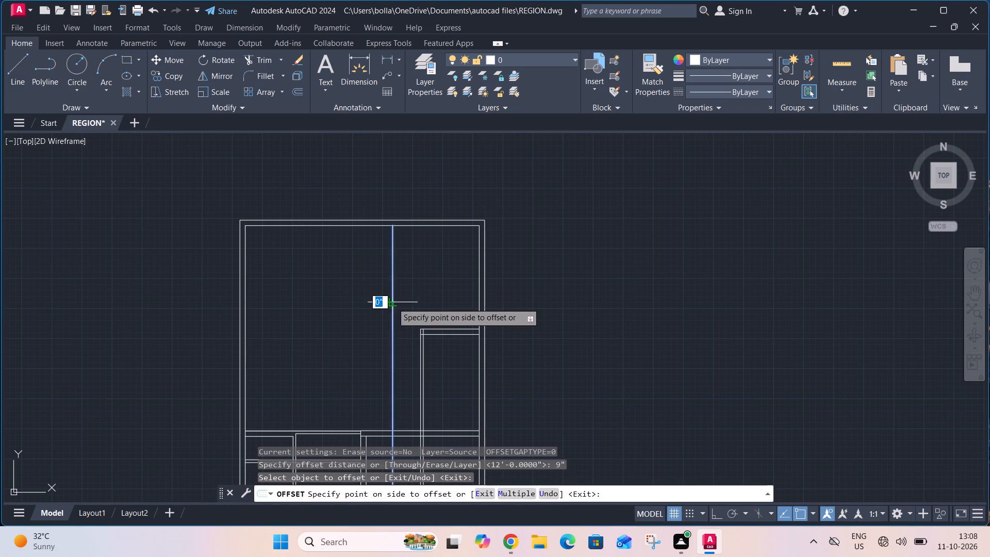
left_click(378, 304)
key("Escape")
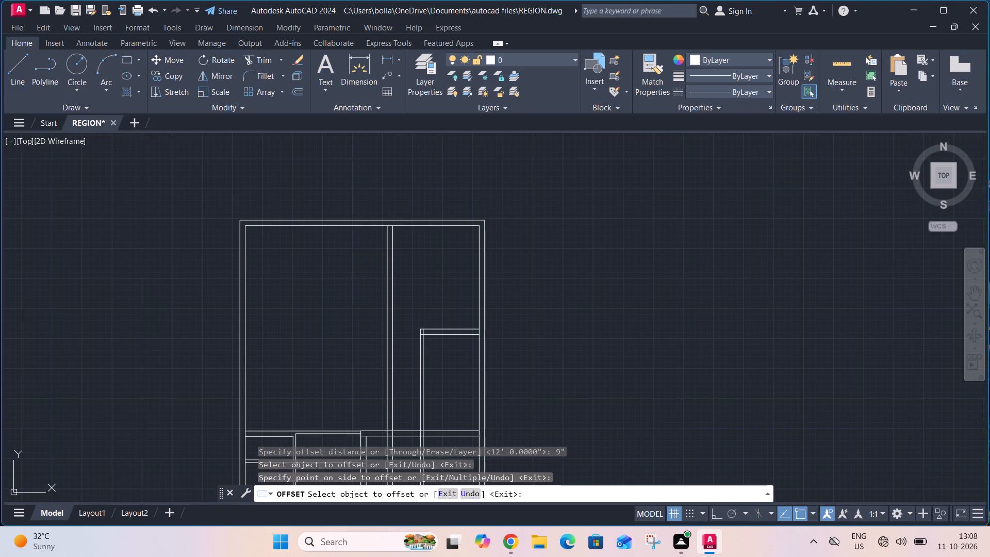
Offset the left line of the upper vertical 9" wall 6'11" to the left.
type("O")
key("space")
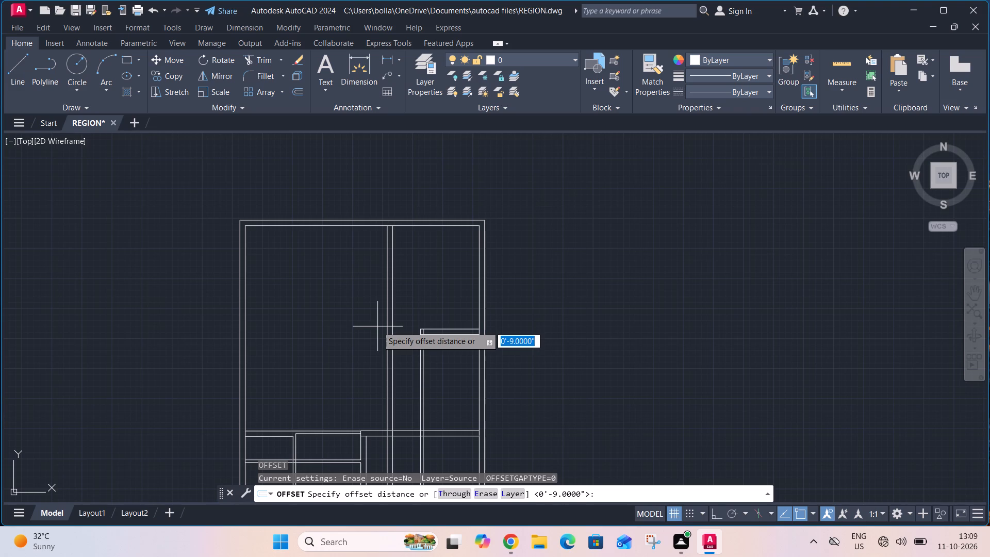
type("6'11")
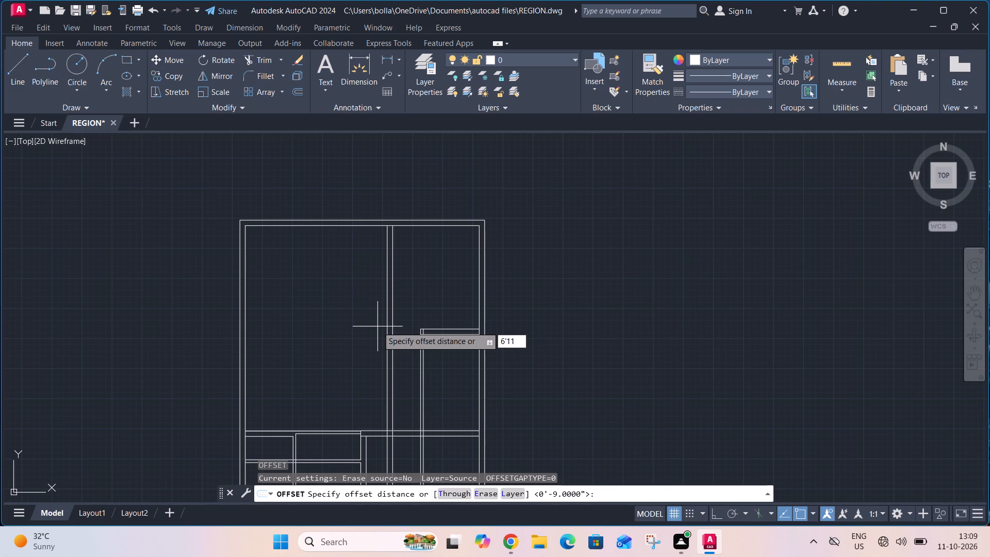
key("shift+quotedbl")
key("Return")
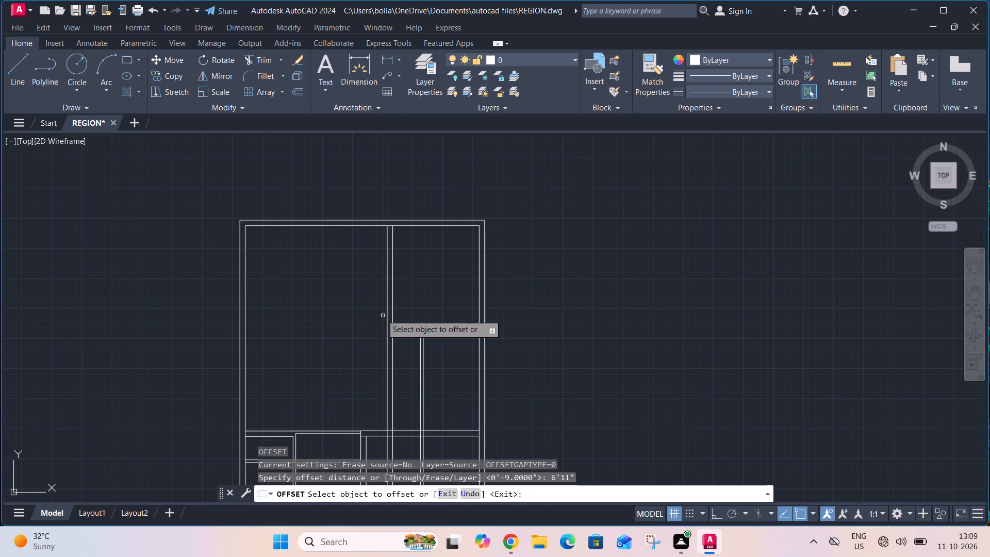
left_click(387, 310)
left_click(369, 309)
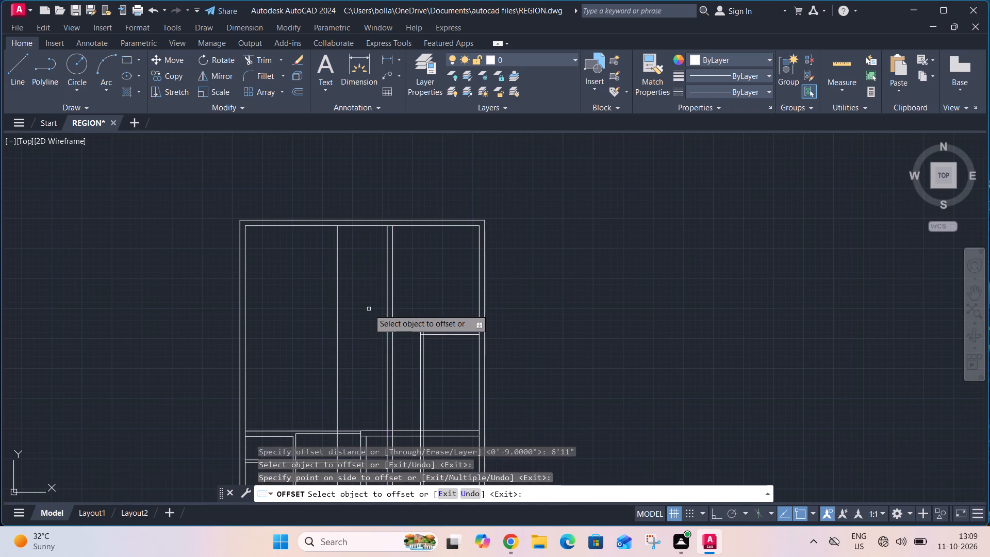
key("Escape")
Offset the new vertical line 9" to the left to form a second vertical wall.
type("O")
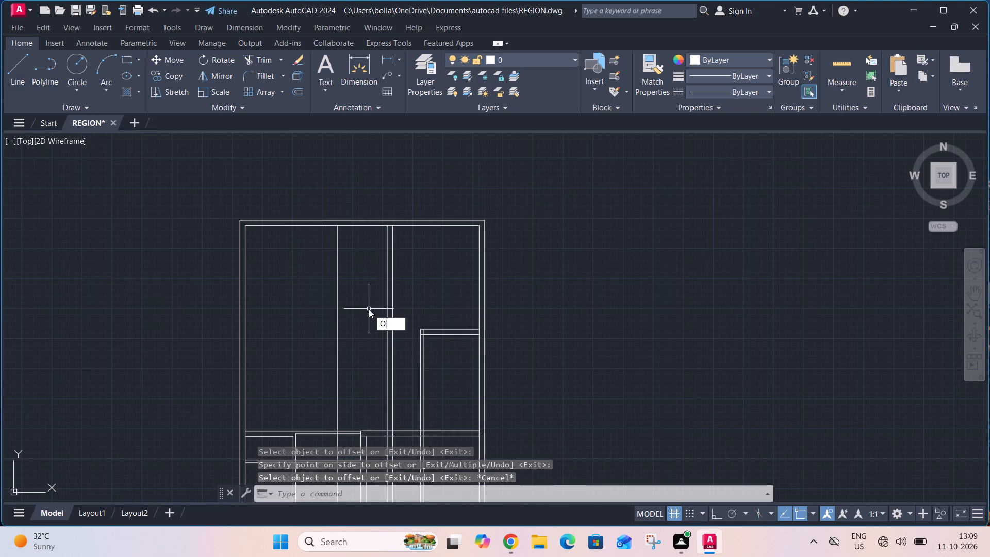
key("space")
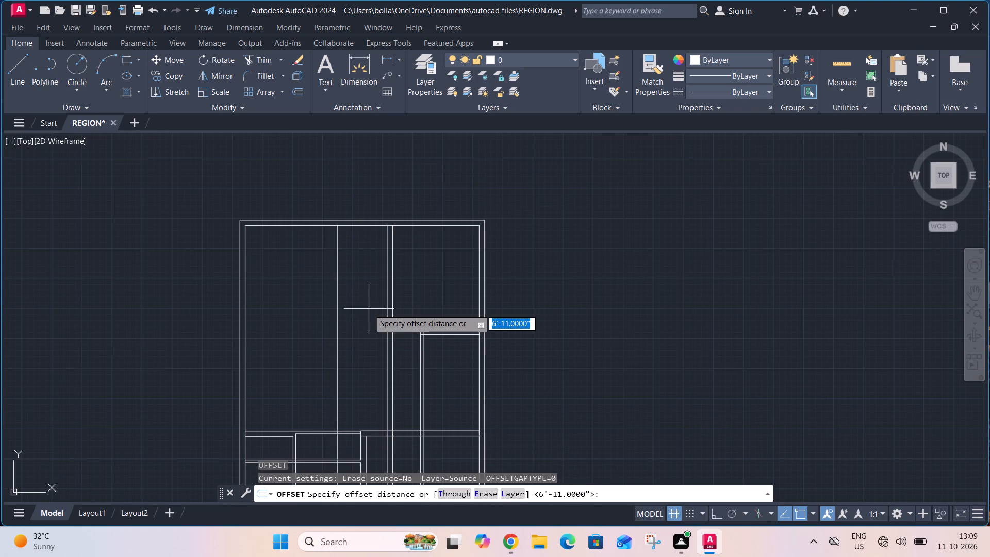
type("9\"")
key("Return")
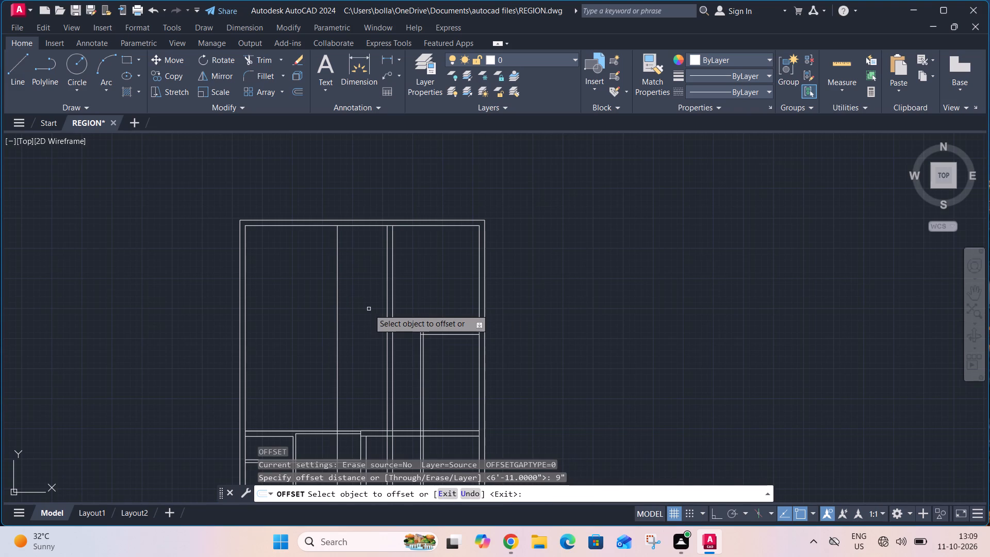
left_click(337, 307)
left_click(323, 307)
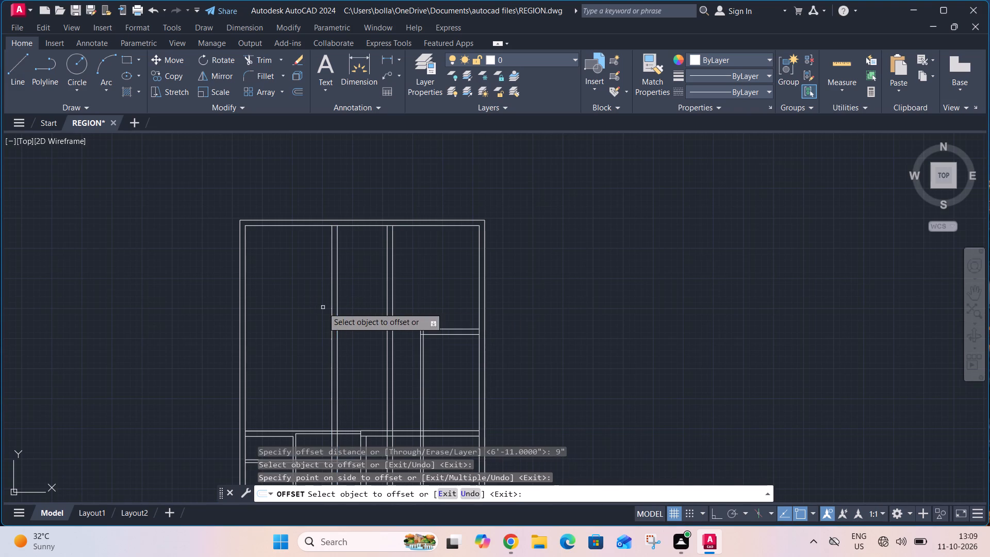
key("Escape")
Offset the inner line of the top outer wall 4.5" upward into the wall thickness.
scroll(353, 241, "up", 2)
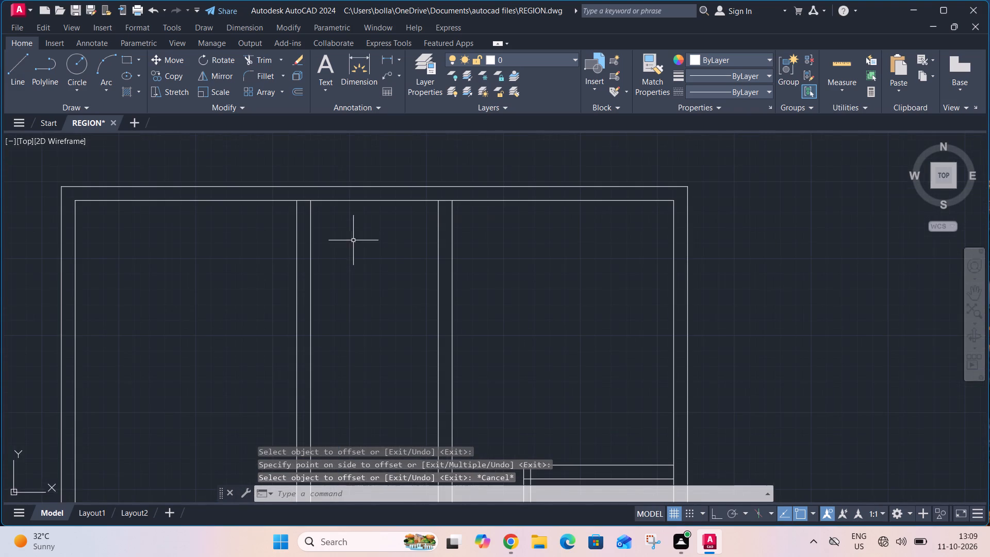
scroll(353, 240, "up", 1)
type("O")
key("space")
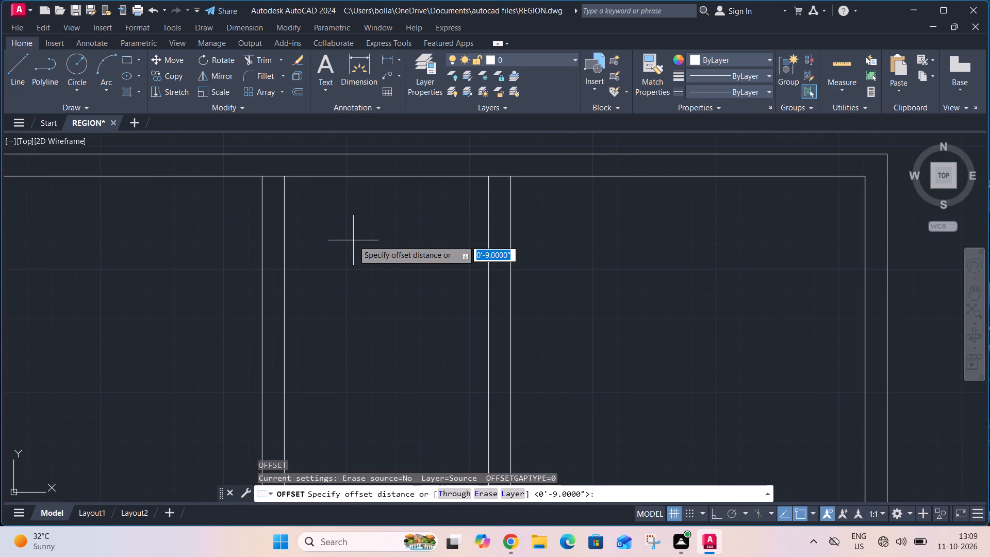
type("4.5\"")
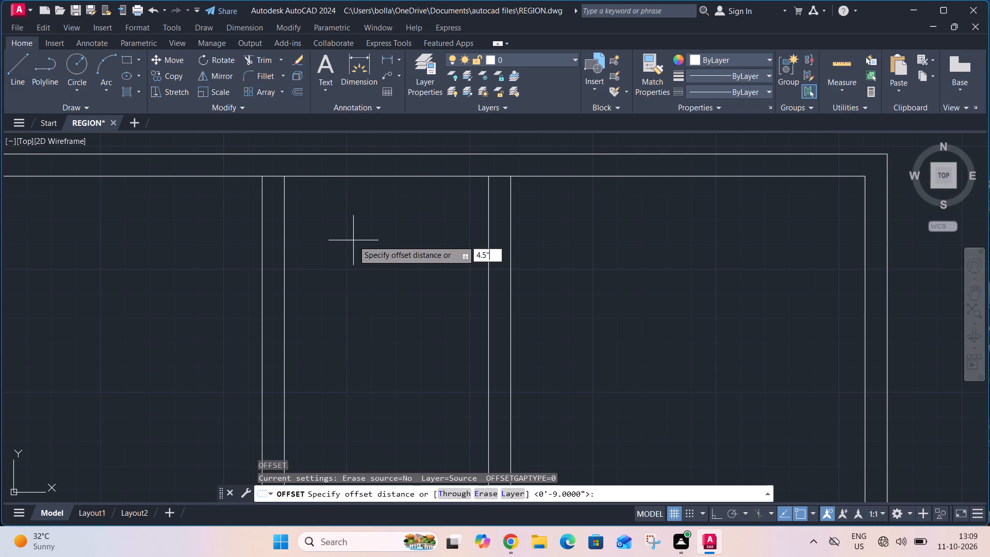
key("Return")
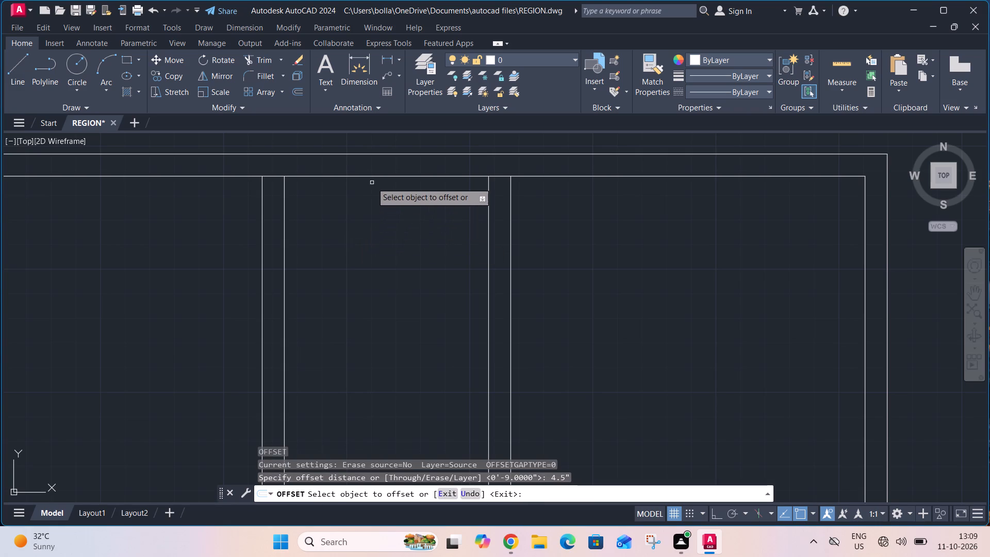
left_click(372, 176)
left_click(373, 162)
key("Escape")
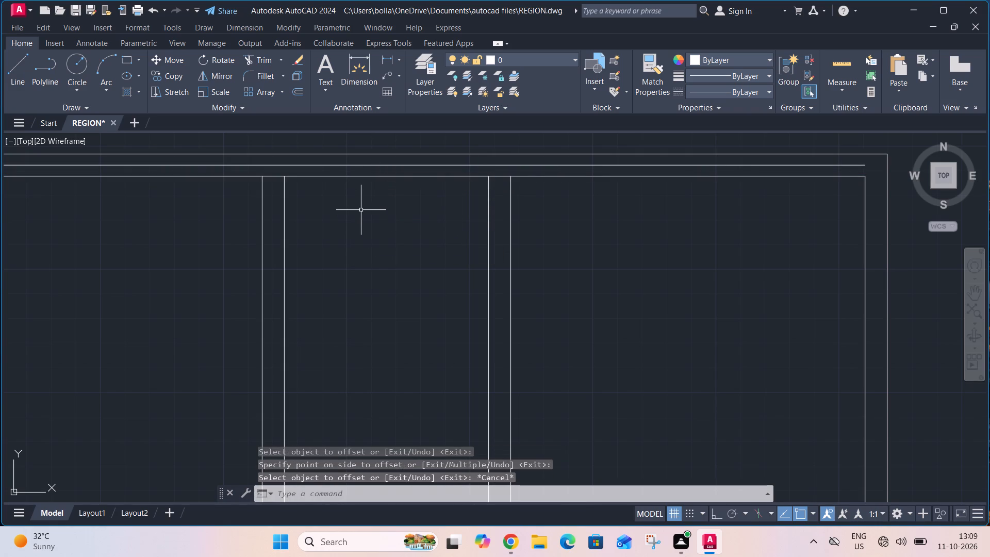
Offset the line inside the top wall's thickness 5' downward.
type("O")
key("space")
type("5\"")
key("BackSpace")
key("apostrophe")
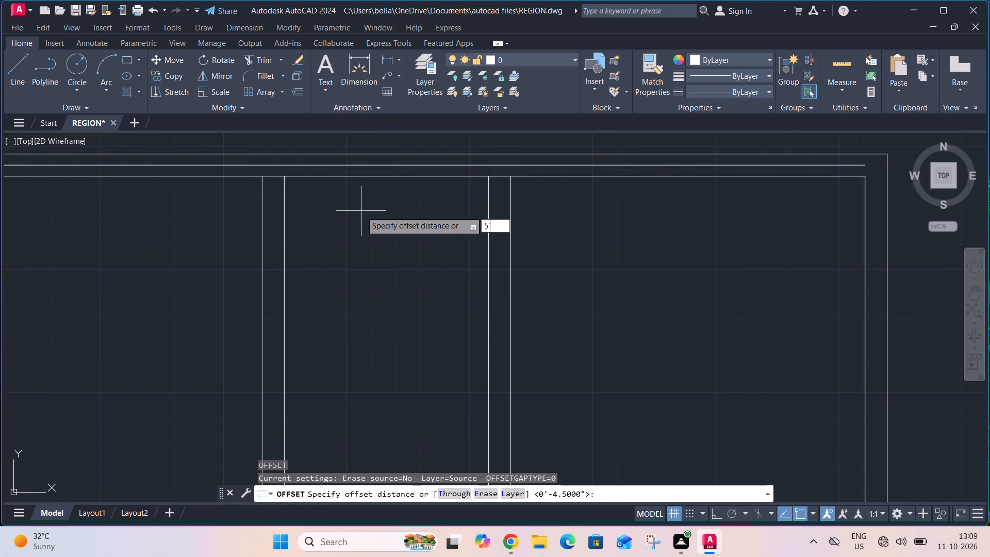
key("Return")
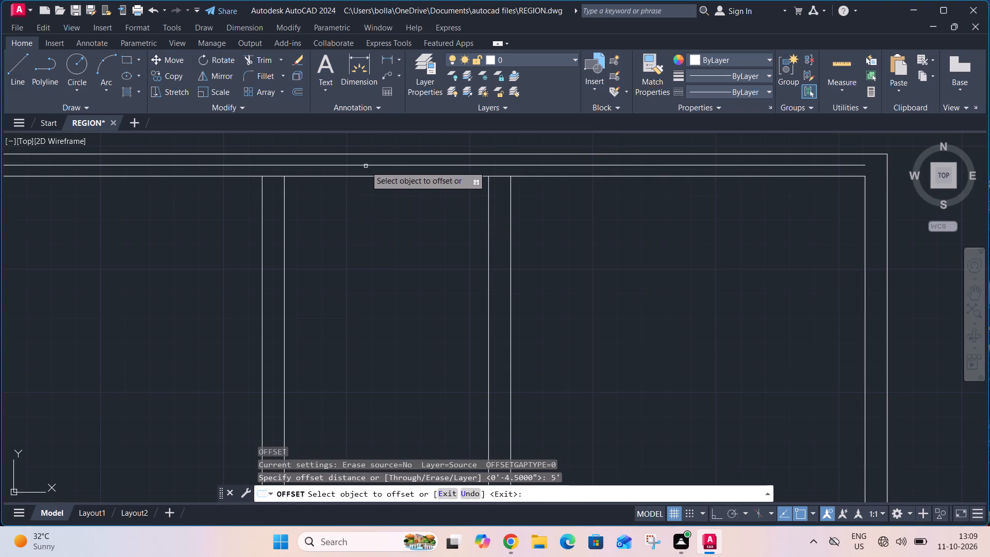
left_click(366, 166)
left_click(369, 185)
key("Escape")
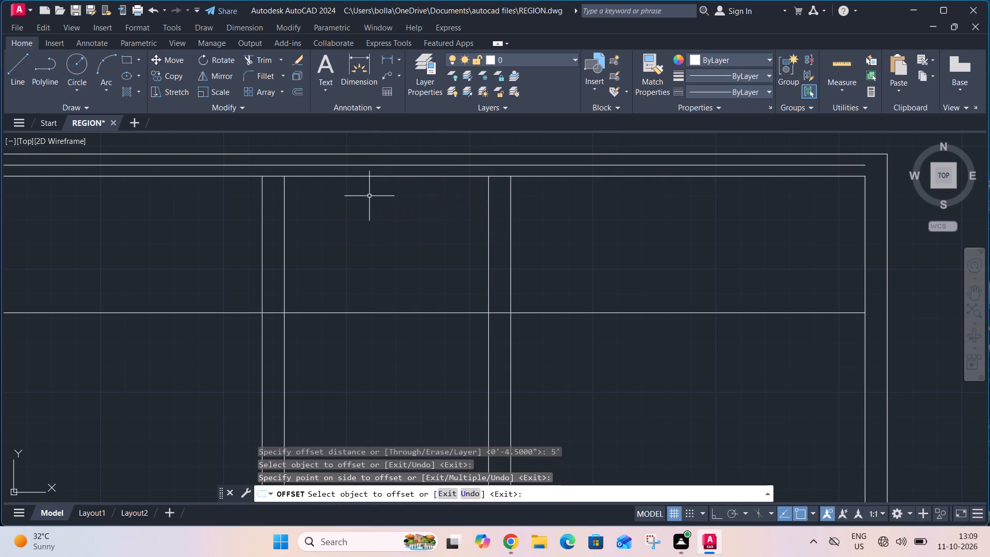
Offset the new horizontal line 4.5" downward to form a partition across the plan.
type("O 4.5\"")
key("Return")
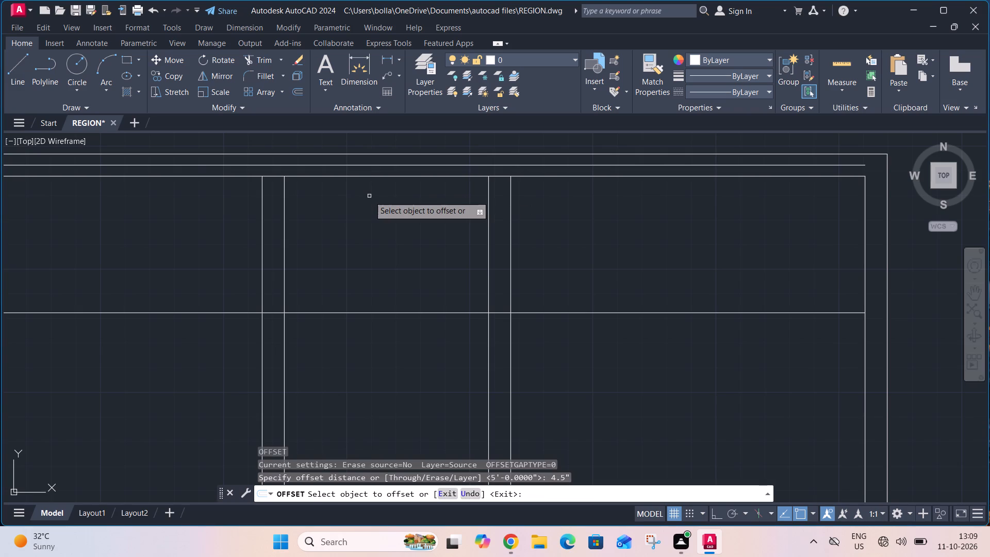
left_click(377, 312)
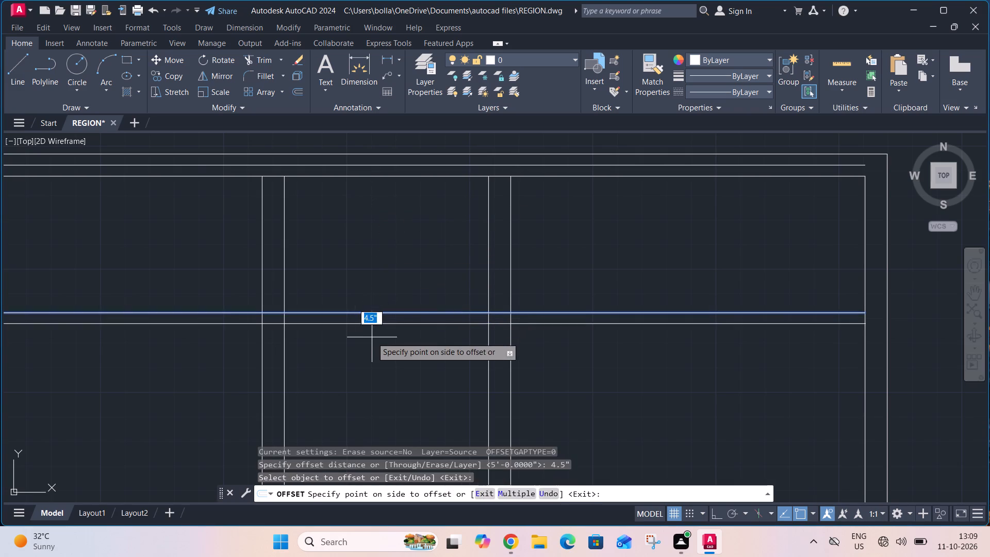
left_click(372, 337)
key("Escape")
Offset the lower line of the new horizontal partition 5' downward.
type("O 5'")
key("Return")
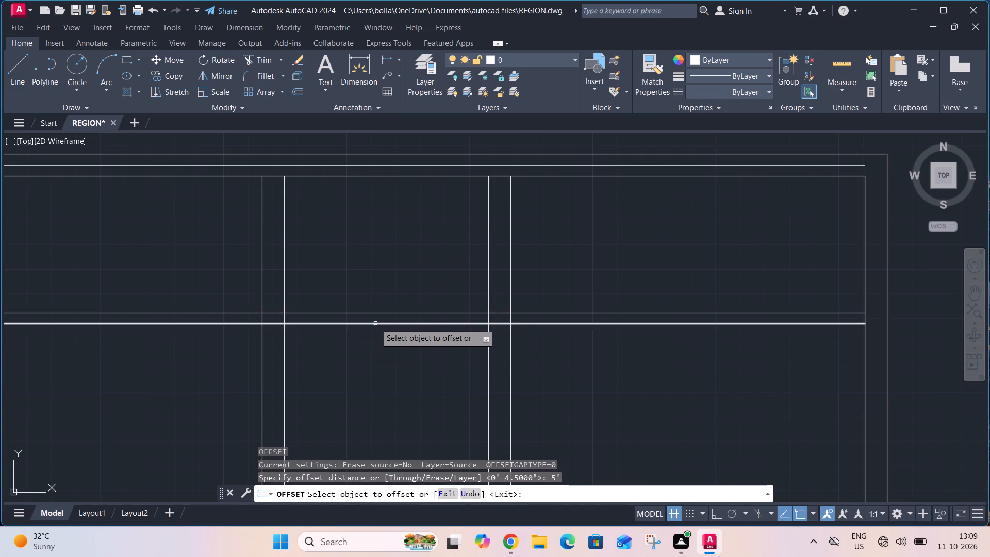
left_click(376, 322)
left_click(389, 322)
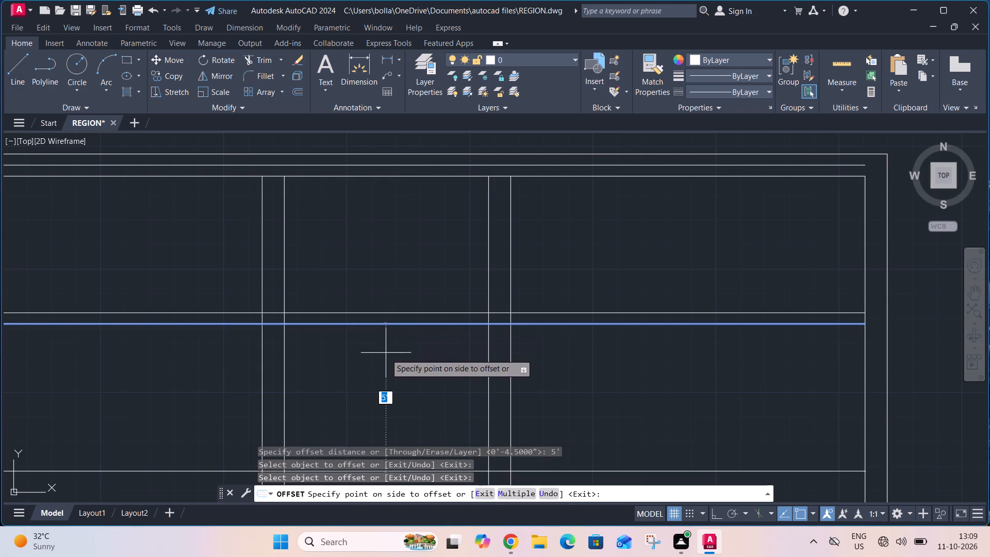
left_click(386, 354)
key("Escape")
Offset the lowest new horizontal line 4.5" downward to form a second horizontal partition.
type("O")
key("space")
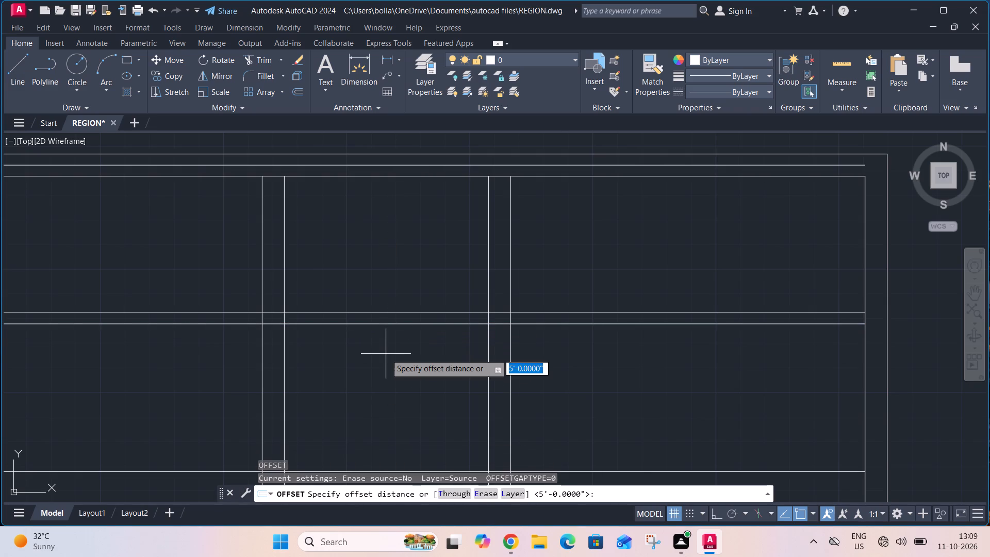
type("5'")
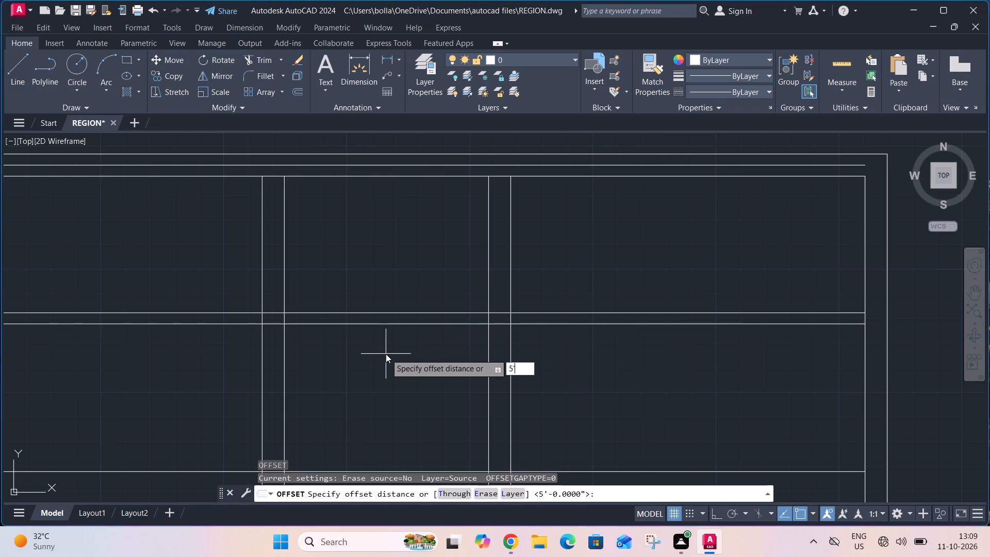
key("BackSpace")
key("BackSpace")
type("4.")
type("5\"")
key("Return")
scroll(392, 312, "down", 2)
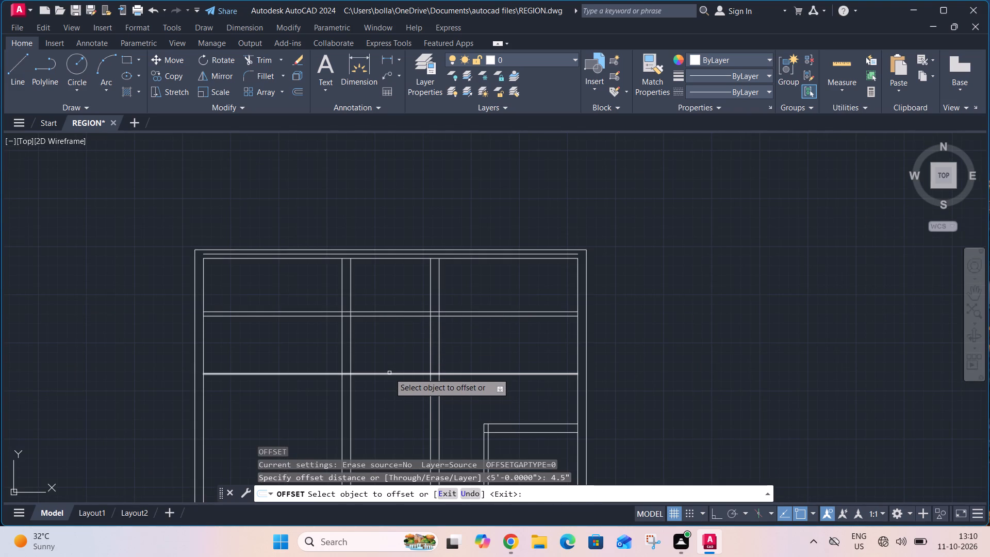
left_click(389, 373)
left_click(386, 391)
key("Escape")
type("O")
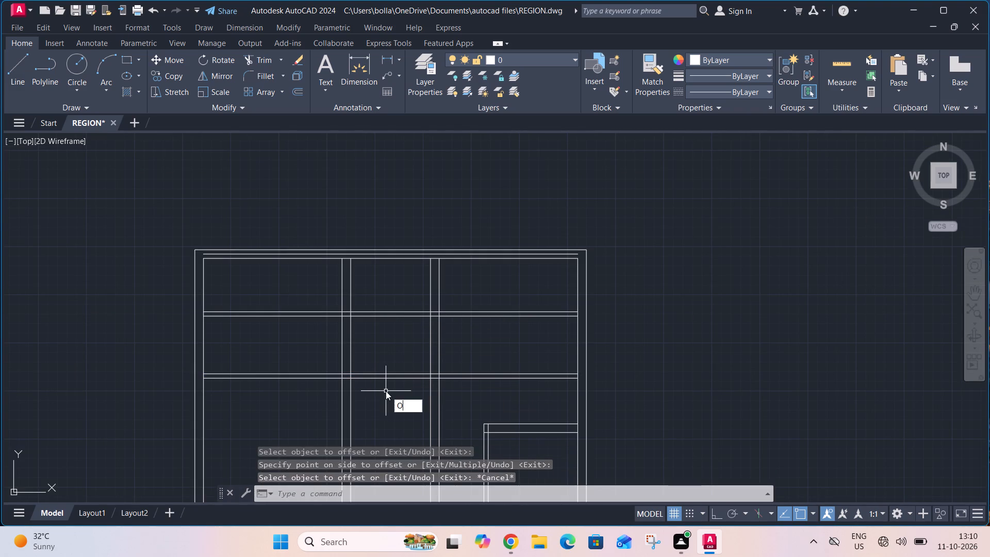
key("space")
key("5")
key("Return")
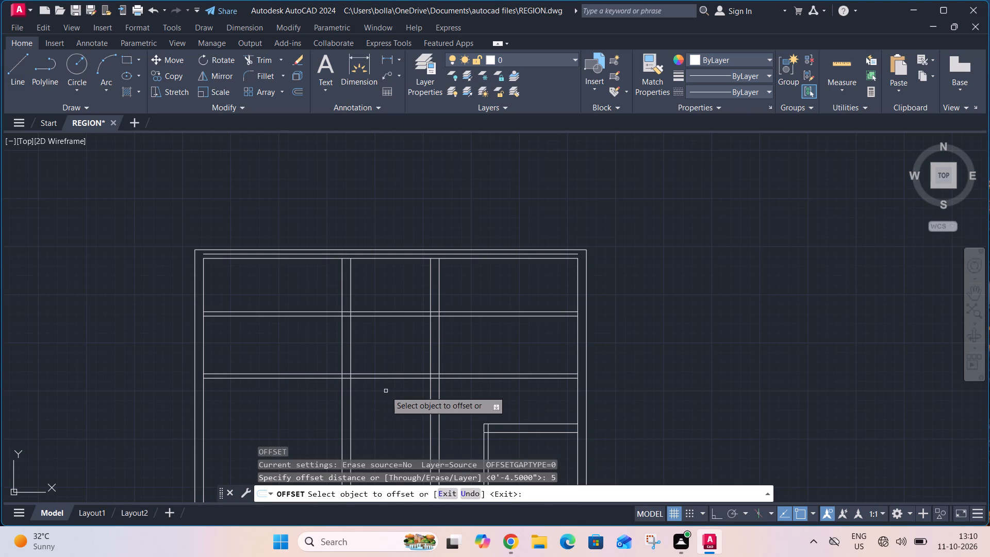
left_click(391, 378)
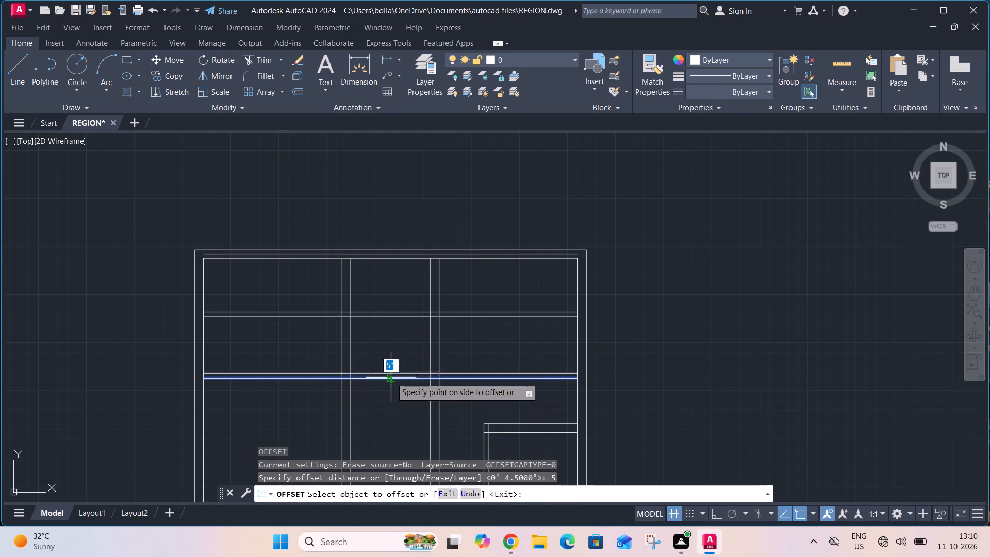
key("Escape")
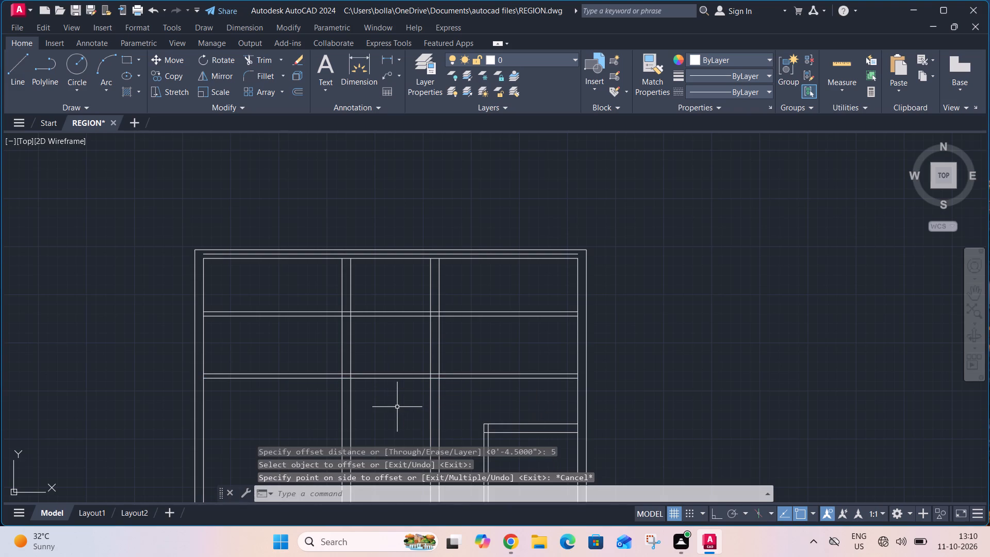
Offset the lower line of the second horizontal partition 5' downward.
type("O 5'")
key("Return")
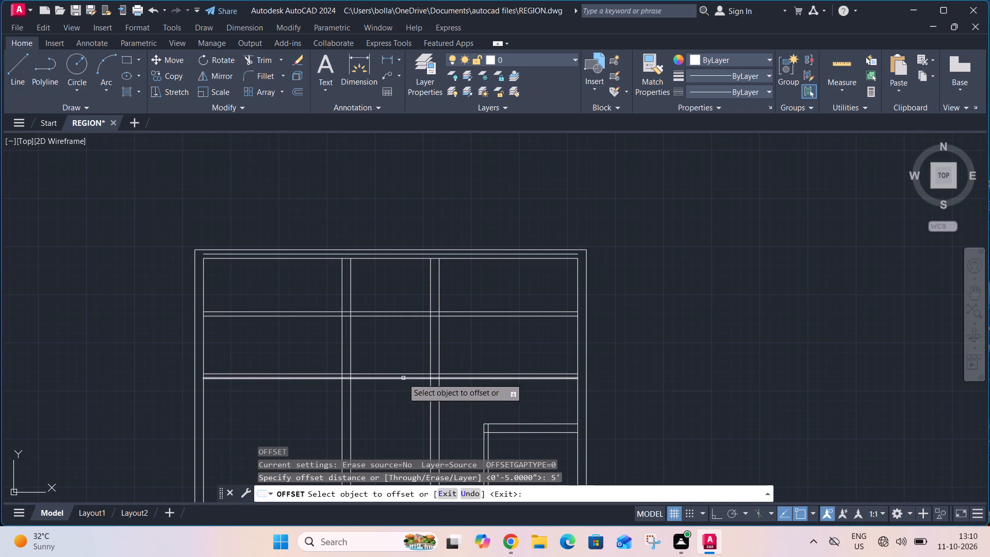
scroll(402, 378, "up", 2)
left_click(400, 381)
left_click(397, 399)
scroll(418, 353, "down", 3)
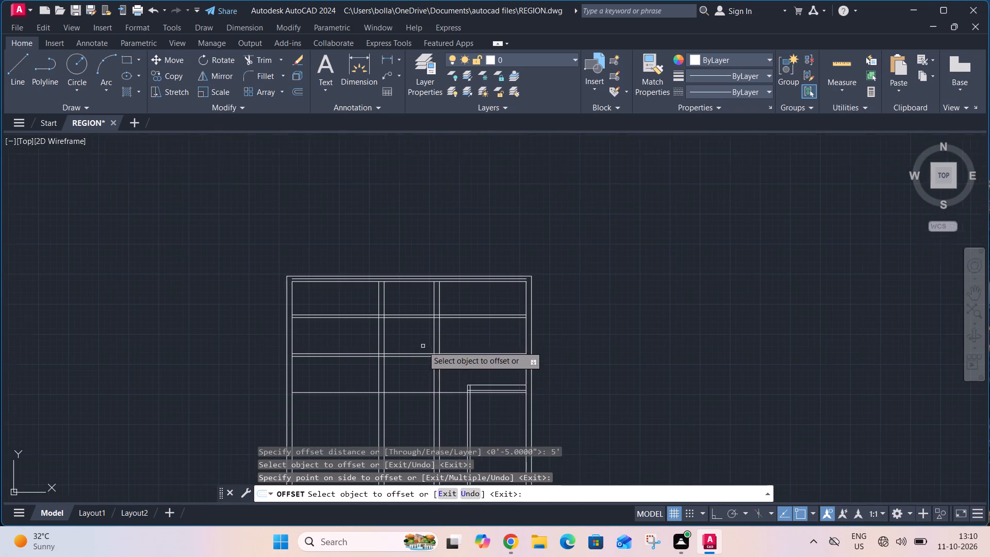
scroll(412, 387, "up", 2)
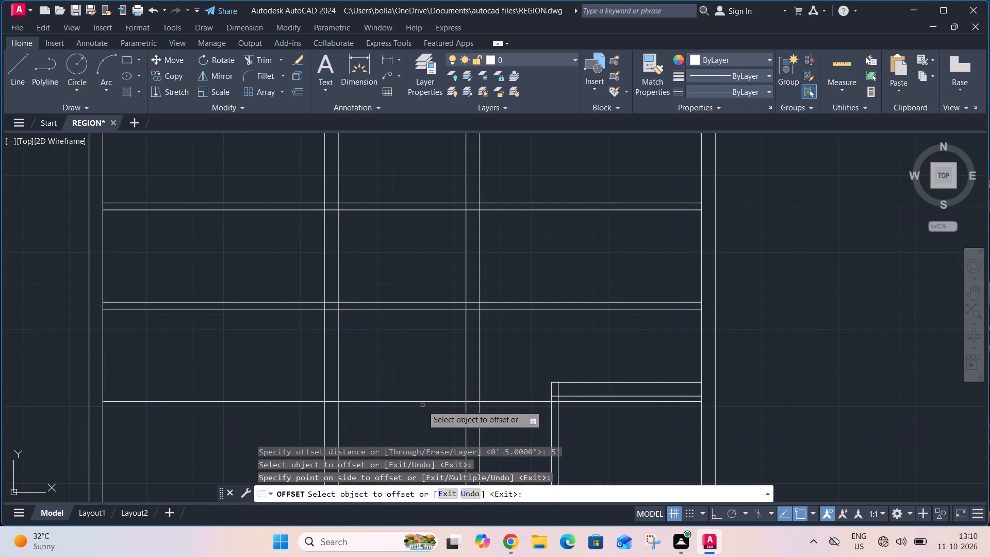
key("Escape")
Offset the lowest new horizontal line 9" downward to form a full wall across the plan.
type("O 4")
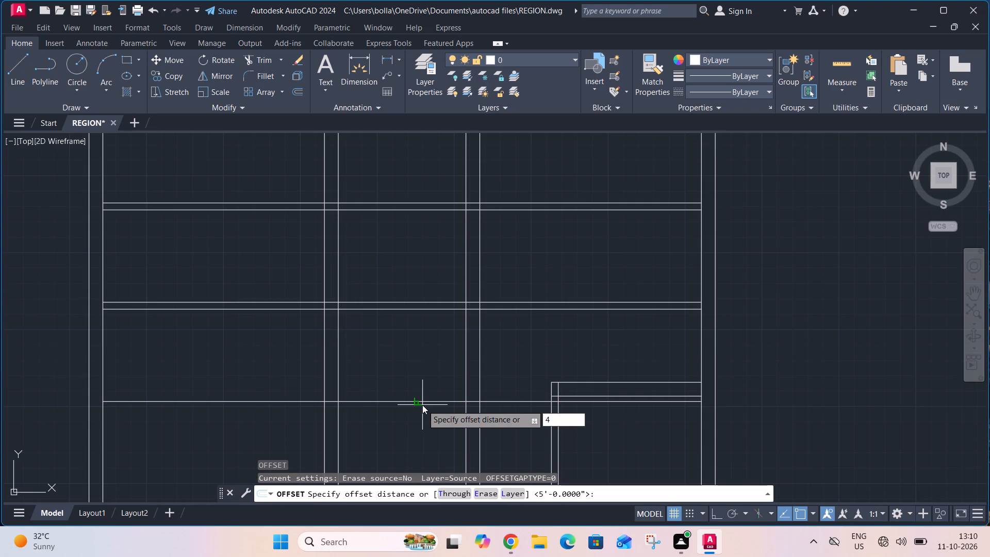
key("BackSpace")
type("9\"")
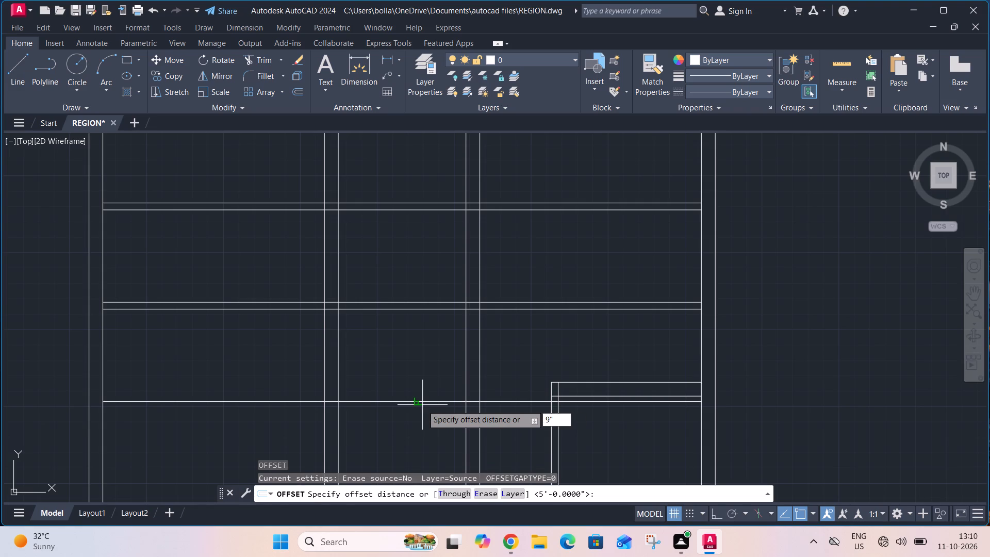
key("Return")
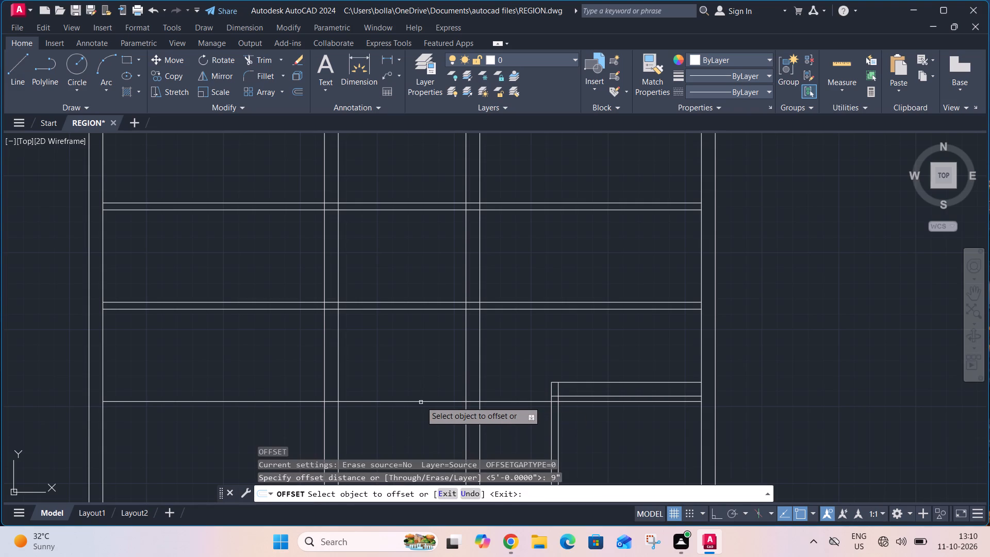
left_click(421, 400)
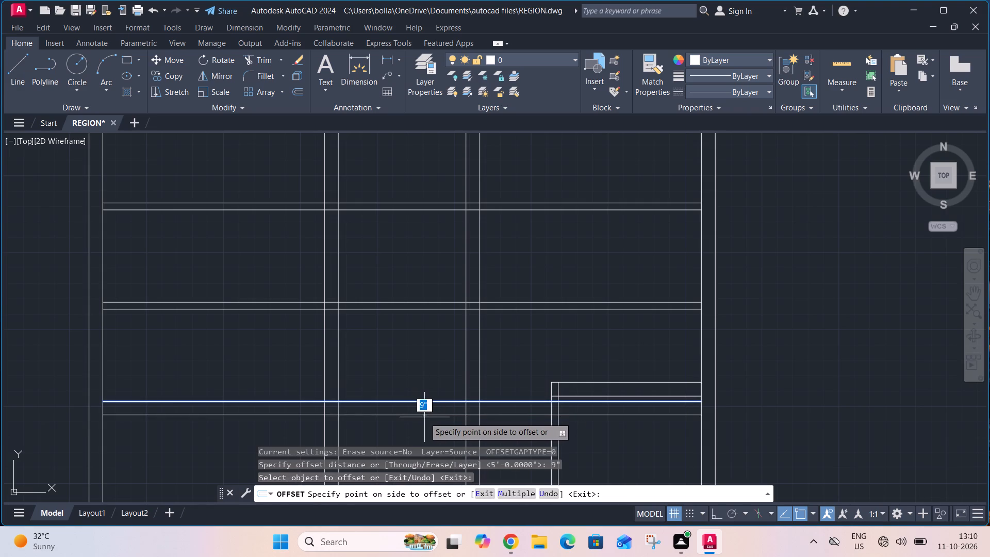
left_click(424, 417)
key("Escape")
Trim the top wall's inner line between the two vertical walls and the horizontal partition lines crossing the upper-left room.
scroll(429, 403, "down", 3)
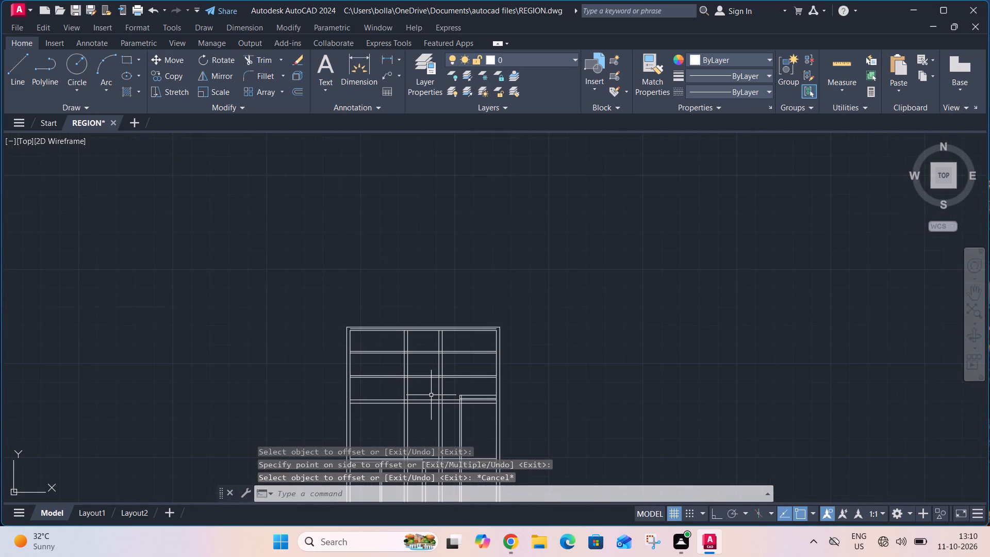
type("TR")
key("space")
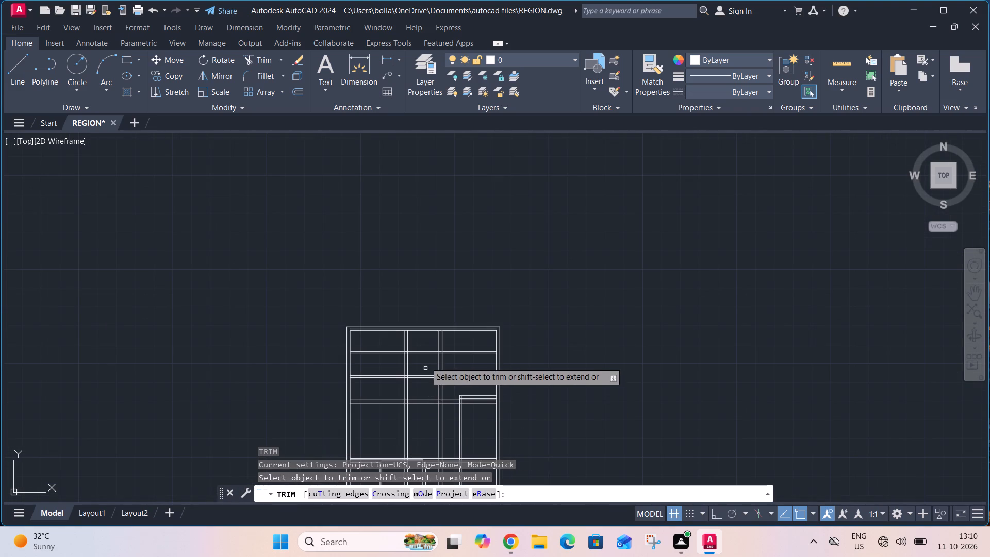
scroll(414, 336, "up", 4)
left_click(410, 309)
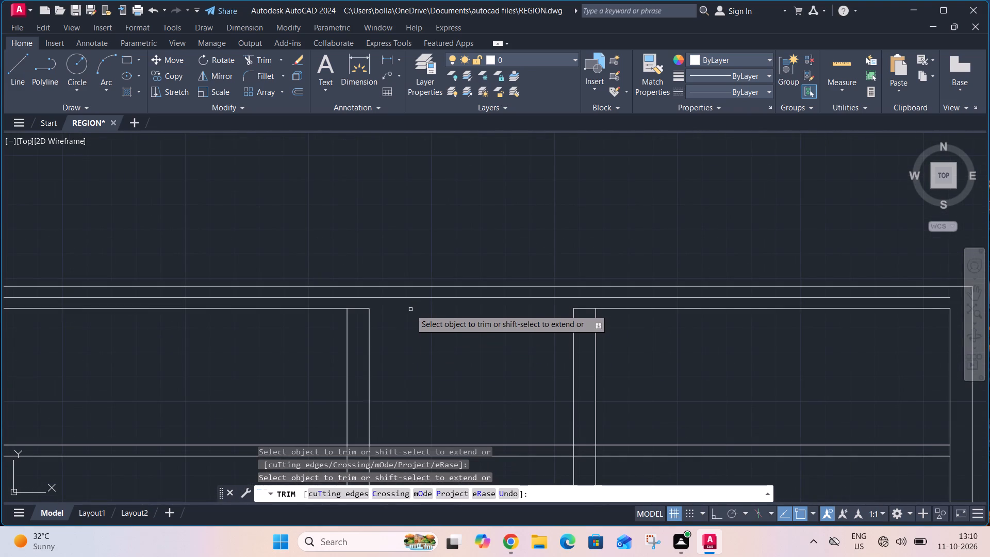
scroll(410, 308, "down", 2)
left_click(362, 348)
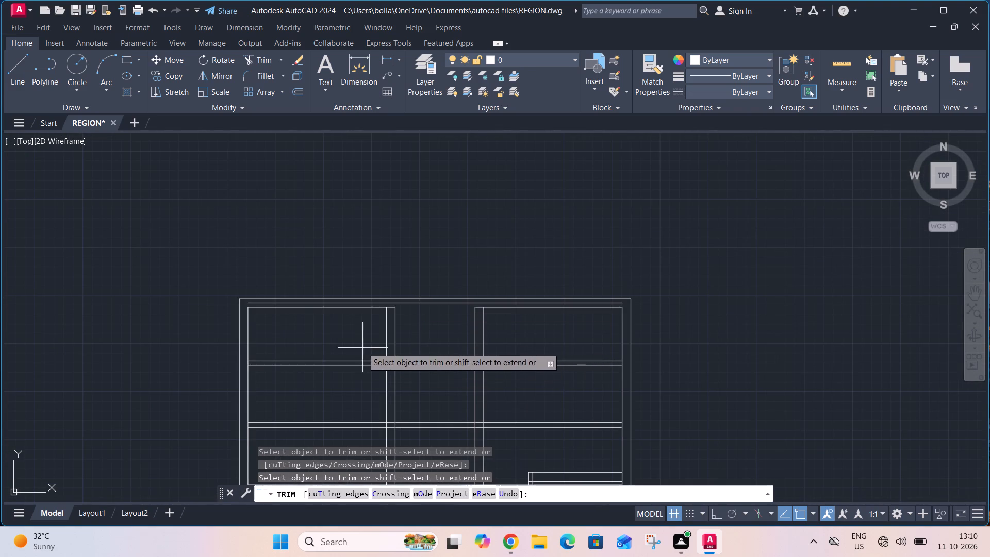
scroll(353, 374, "down", 2)
left_click(345, 430)
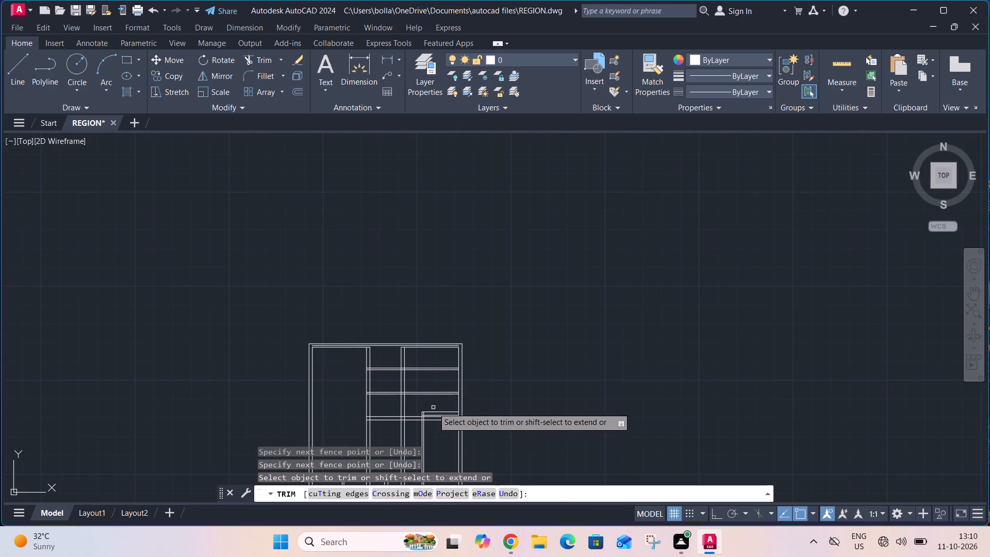
Trim the overlapping segments where the new 9" wall meets the stepped corner of the right-hand room.
scroll(421, 425, "up", 4)
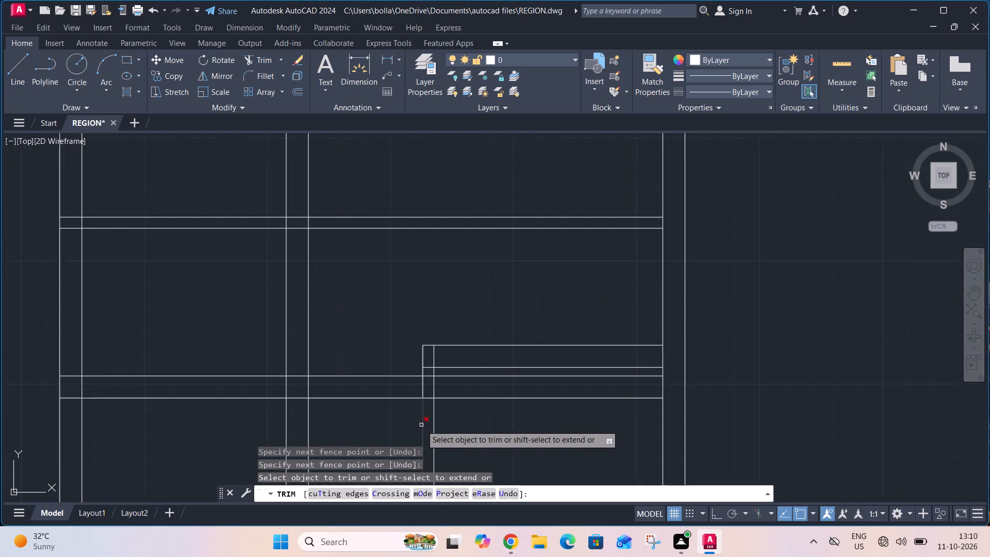
left_click(428, 374)
left_click(423, 391)
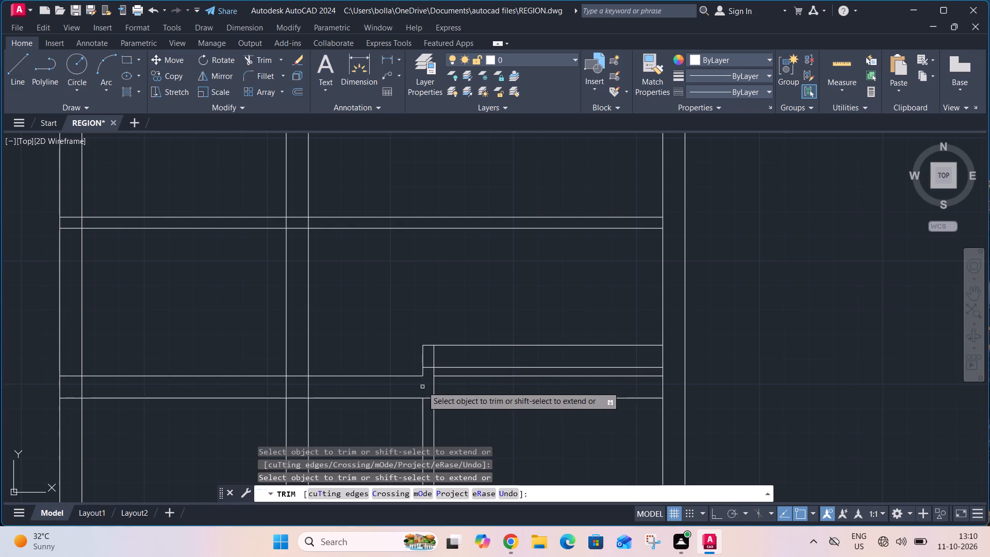
left_click(430, 367)
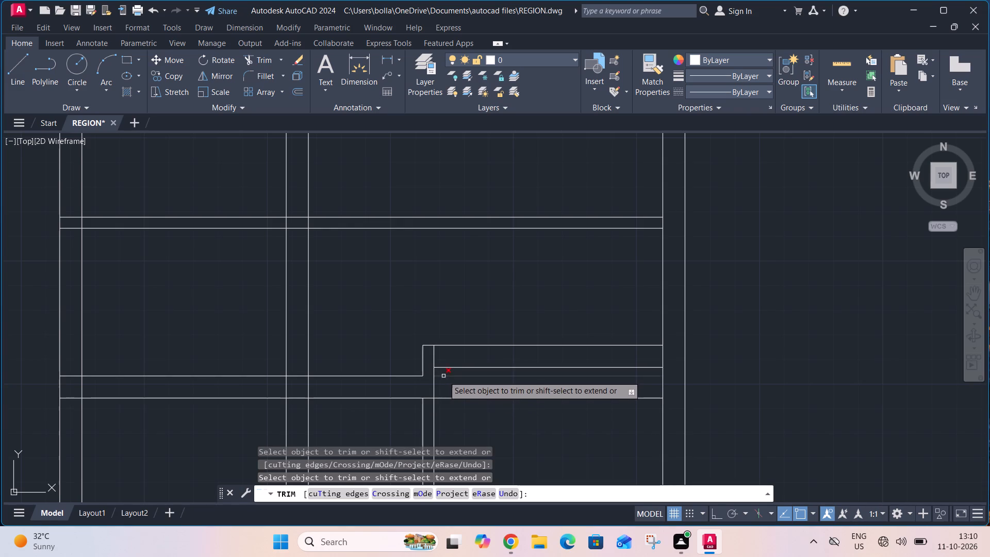
left_click(443, 375)
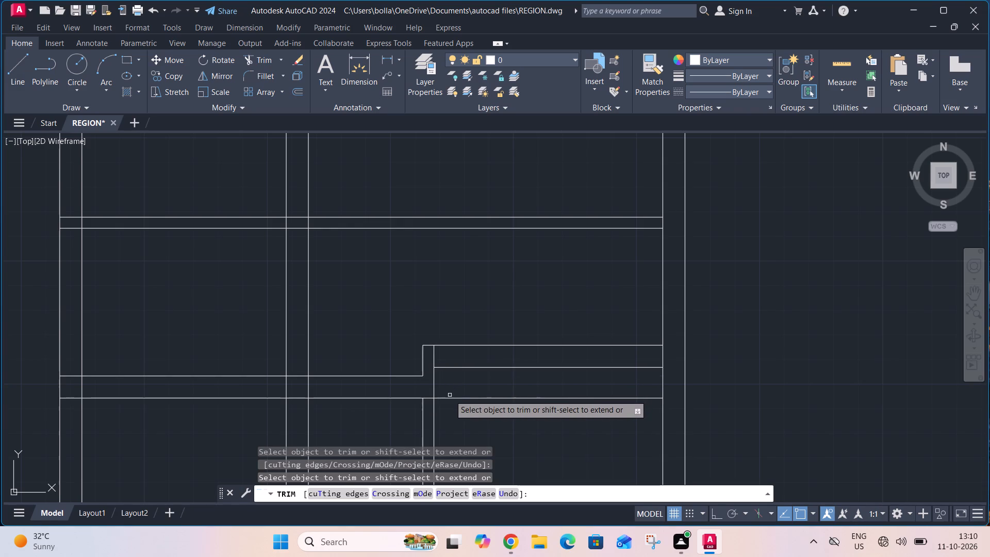
left_click(447, 399)
Trim the two vertical walls' lines crossing the central hall between the new 9" wall and the lower rooms.
scroll(463, 389, "down", 2)
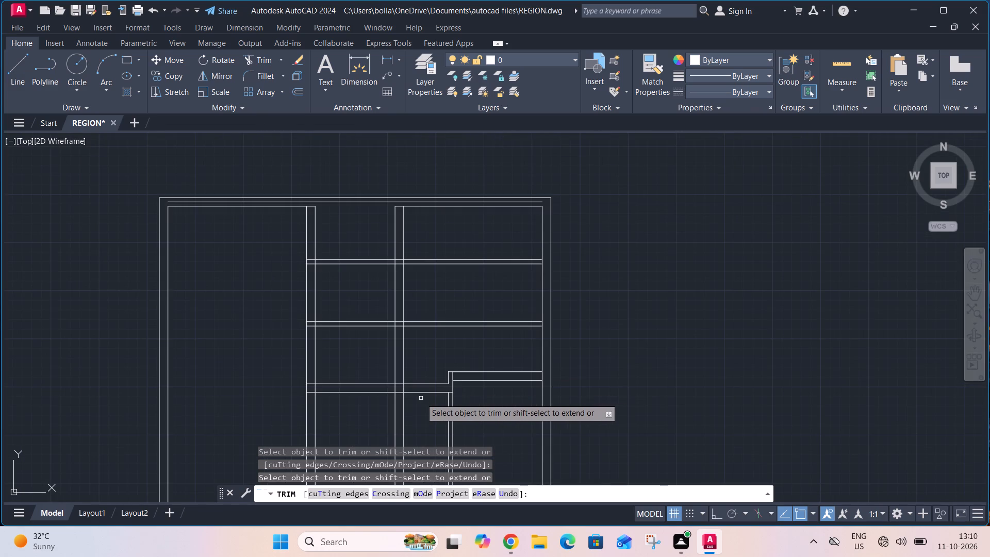
scroll(420, 398, "down", 1)
middle_click_drag(414, 407, 433, 338)
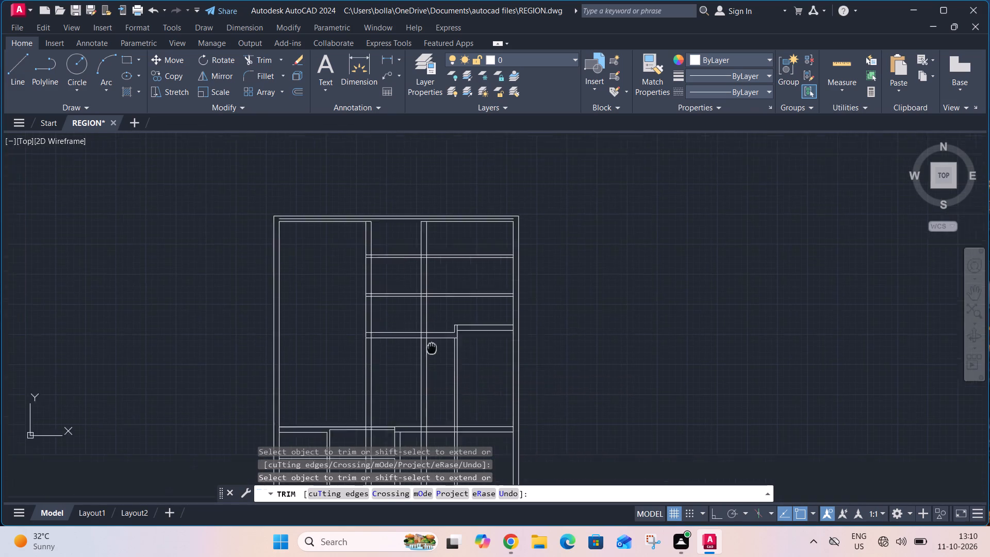
middle_click_drag(433, 338, 441, 260)
left_click(444, 266)
left_click(351, 288)
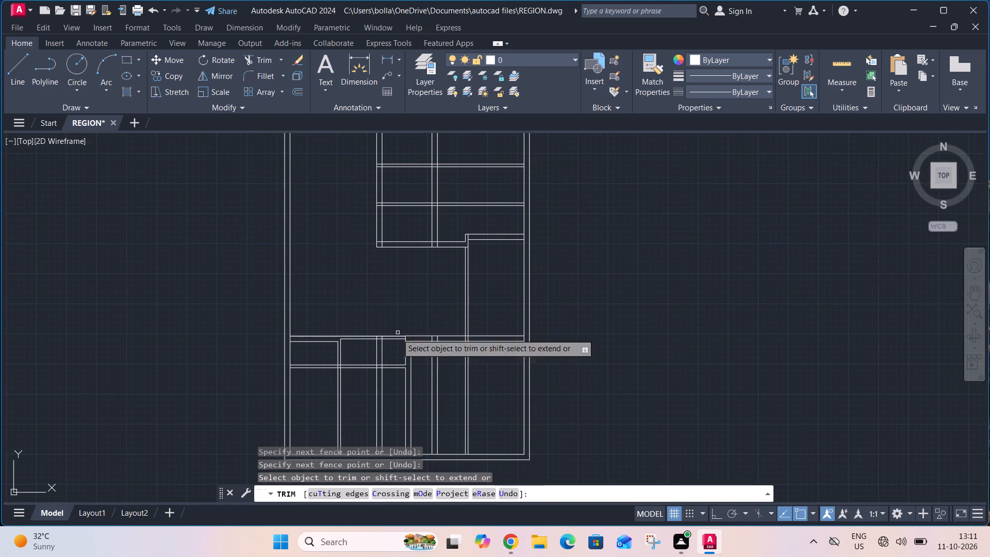
Trim the leftover vertical wall lines running through the lower rooms.
scroll(383, 356, "up", 3)
left_click(385, 352)
left_click(335, 354)
scroll(370, 307, "down", 3)
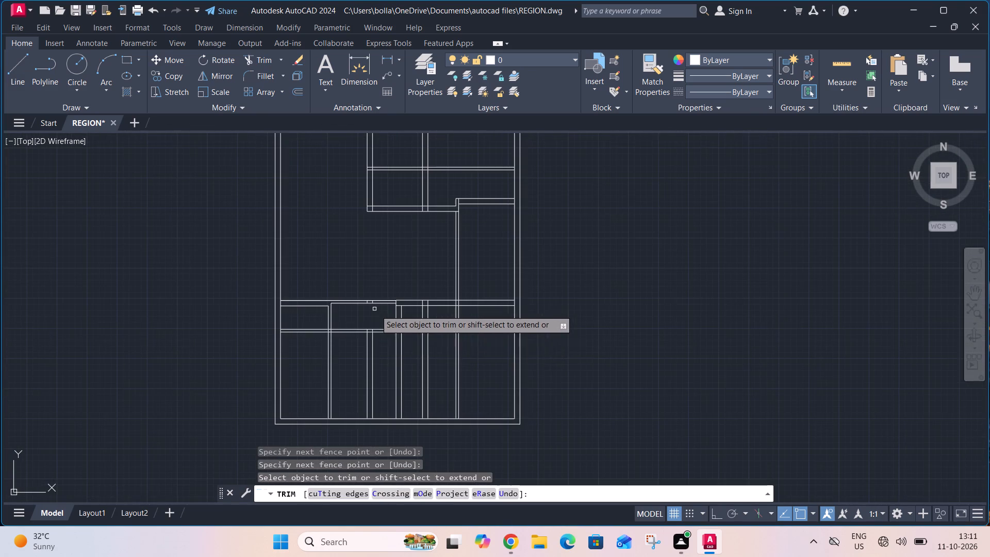
left_click(383, 352)
left_click(353, 358)
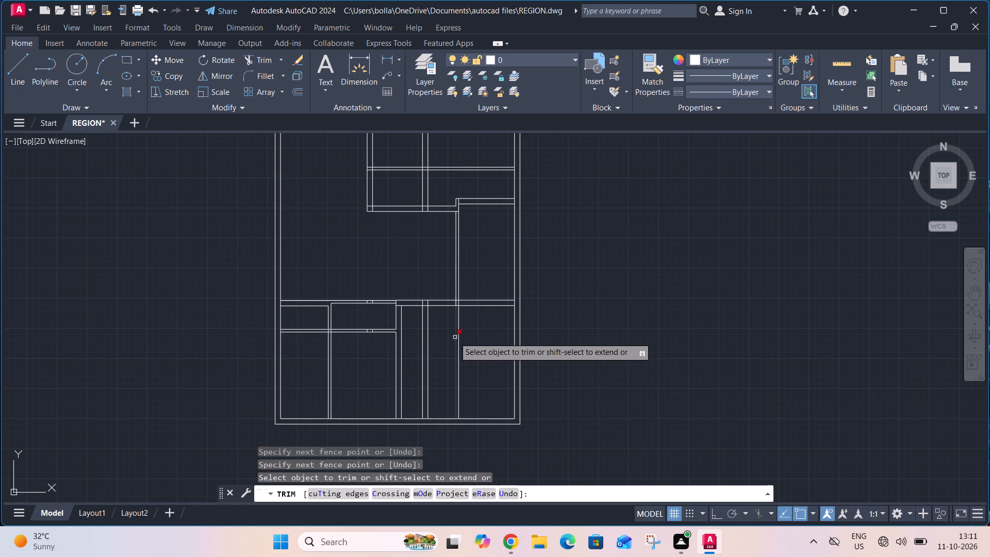
left_click(431, 345)
left_click(418, 351)
Trim the two horizontal partitions out of the upper-right room so they stop at the second vertical wall.
scroll(419, 348, "down", 2)
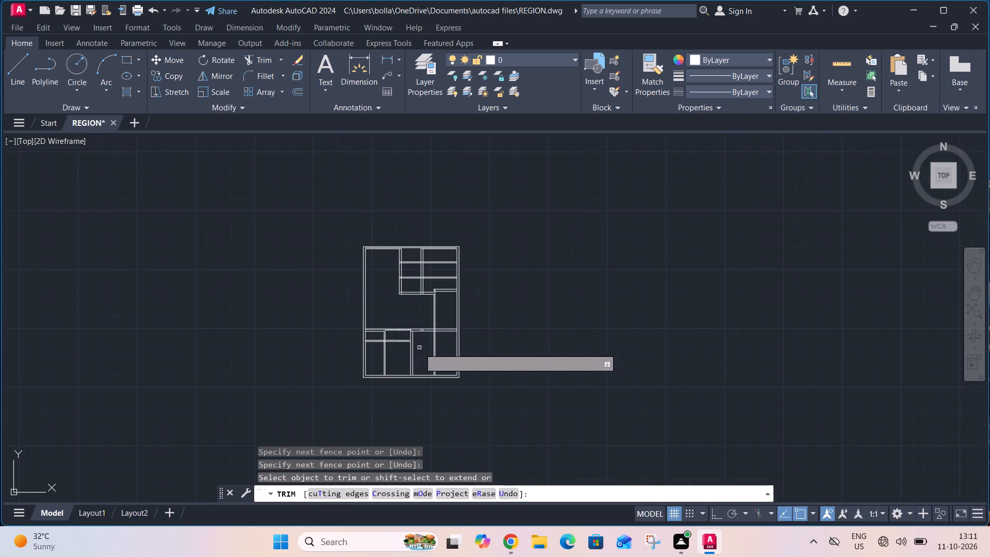
scroll(408, 243, "up", 3)
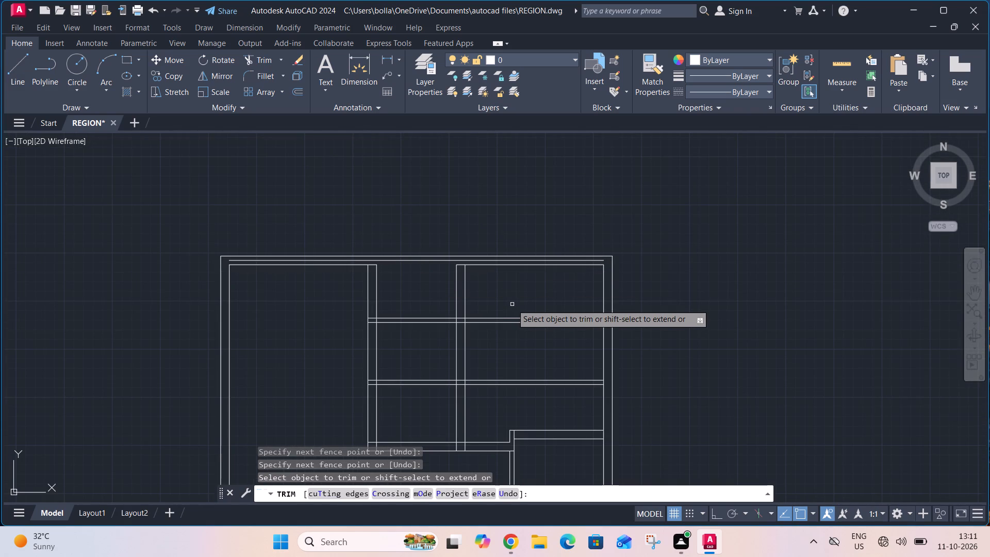
left_click(512, 305)
left_click(485, 391)
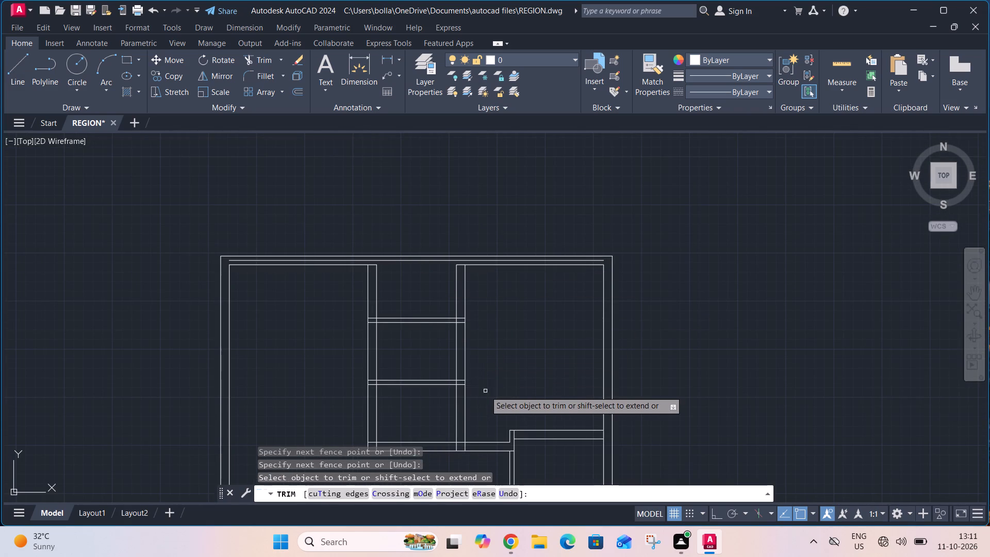
scroll(495, 365, "down", 2)
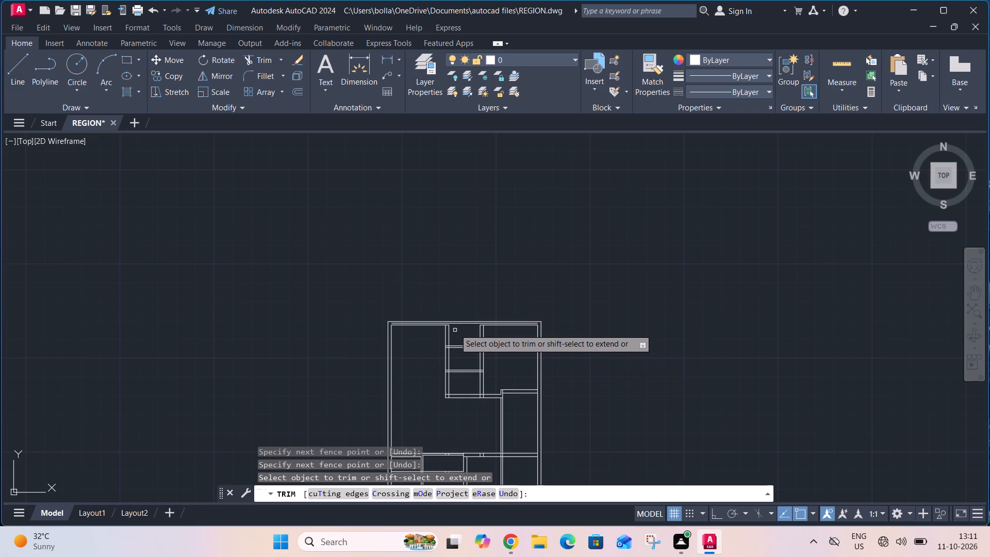
scroll(453, 328, "up", 2)
key("Escape")
Stretch the upper ends of the two vertical walls' facing lines up to the middle line of the top wall.
scroll(441, 327, "up", 2)
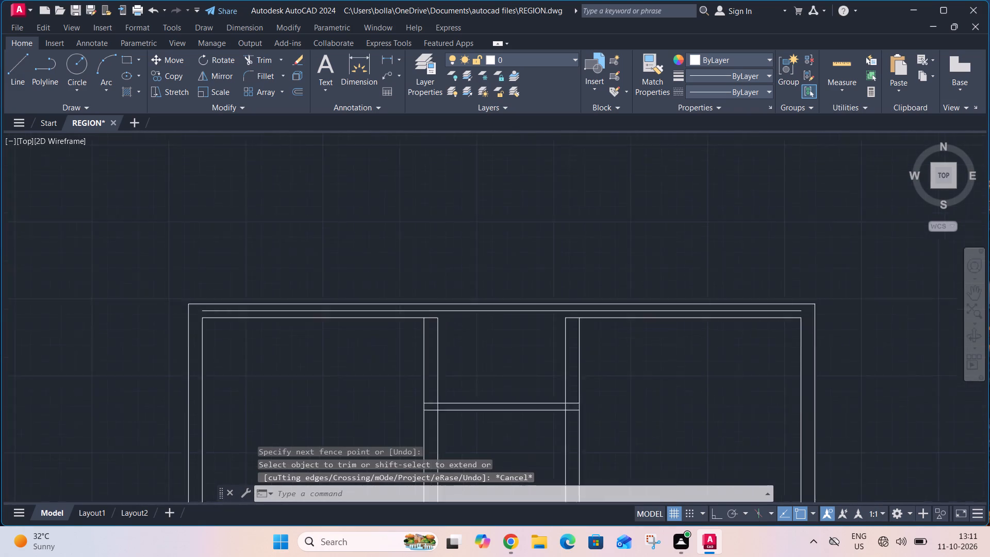
scroll(440, 328, "up", 1)
left_click(434, 335)
left_click(430, 300)
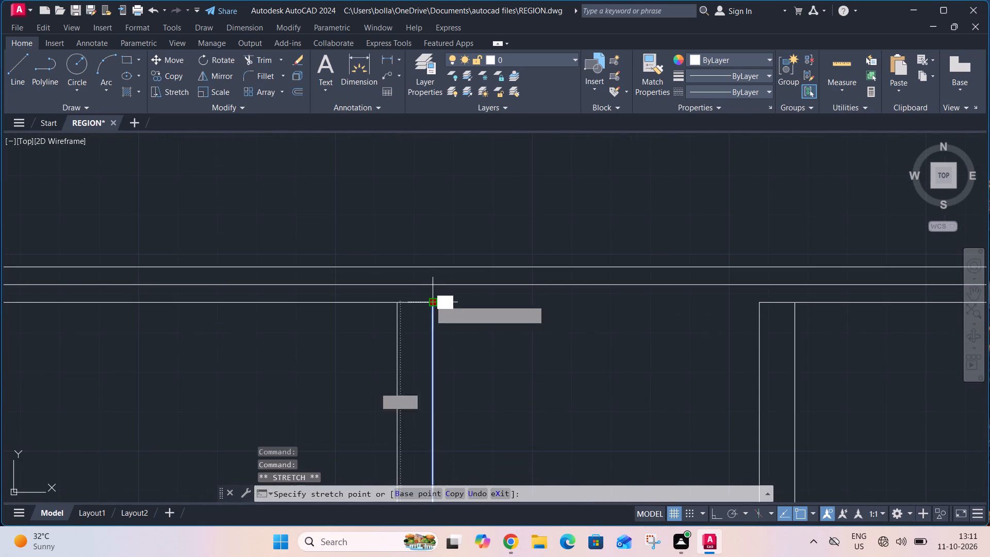
left_click(430, 285)
key("Escape")
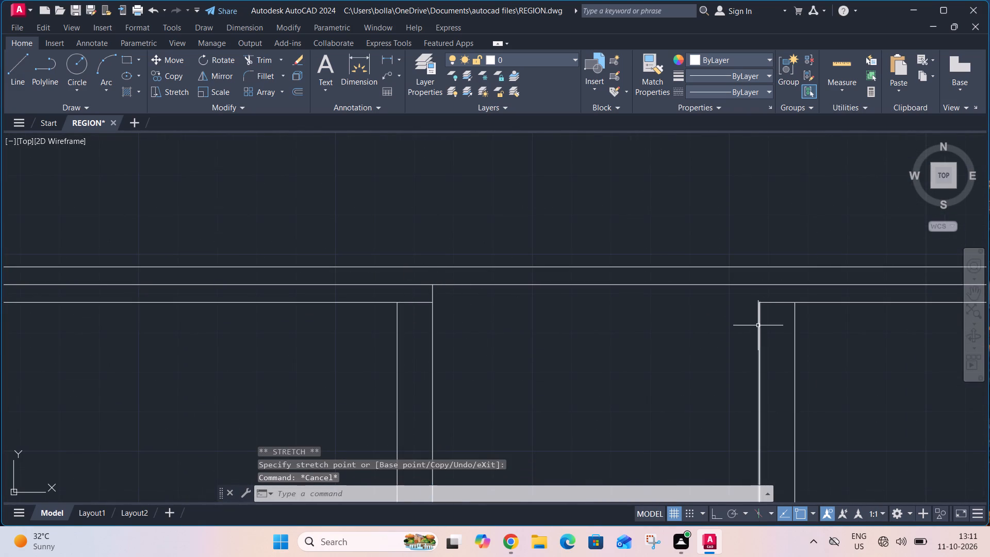
left_click(758, 325)
left_click(759, 306)
left_click(761, 300)
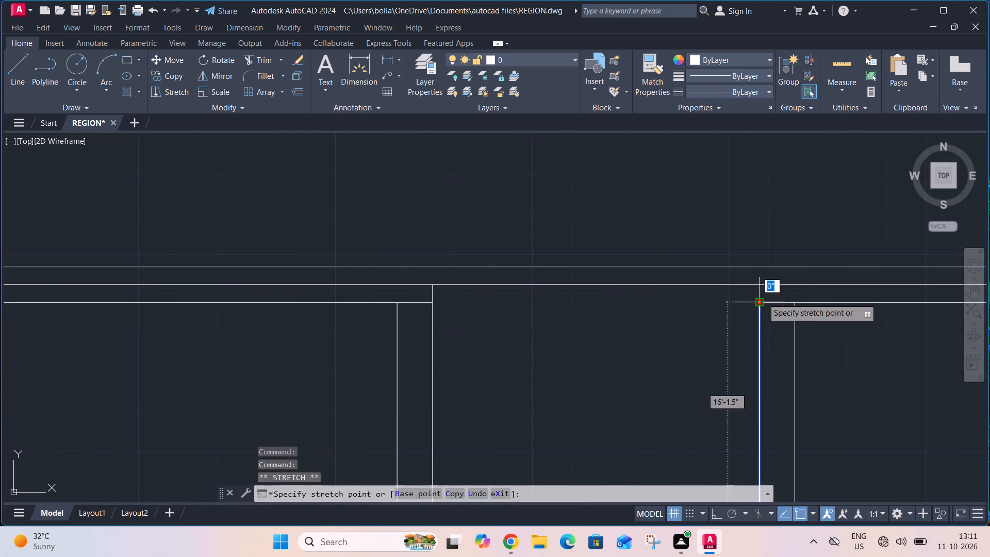
left_click(762, 283)
key("Escape")
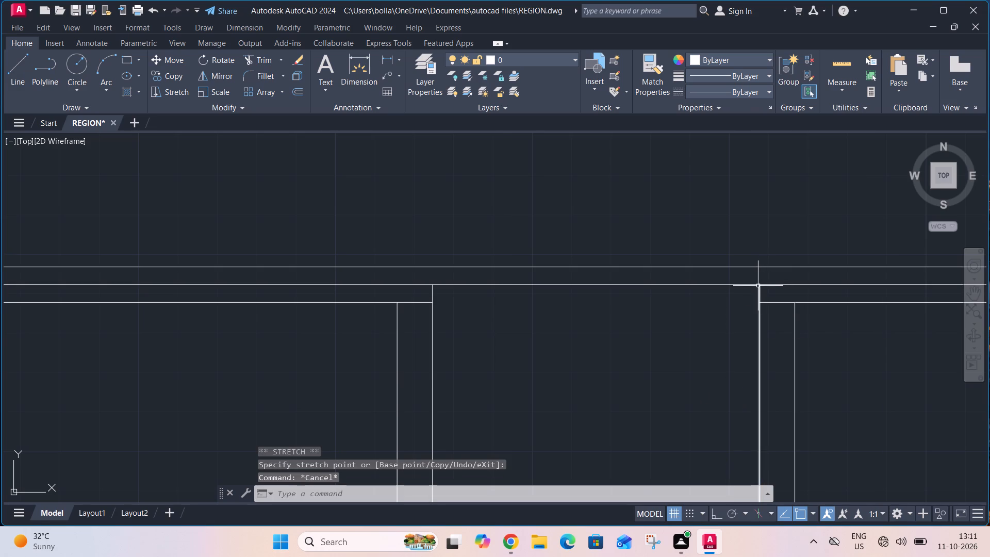
Measure the upper-left room's inner width with a trial linear dimension.
scroll(748, 268, "down", 3)
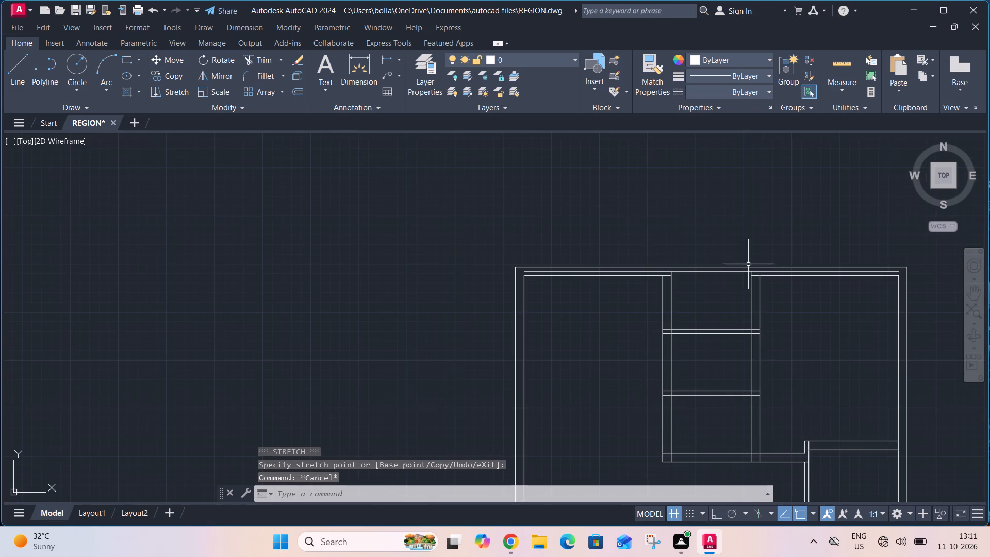
left_click(395, 63)
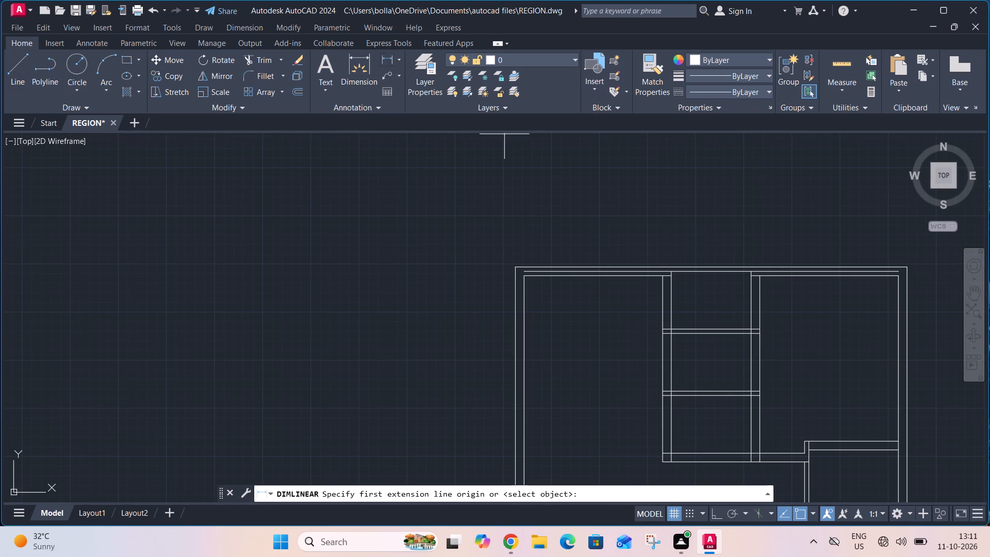
left_click(522, 277)
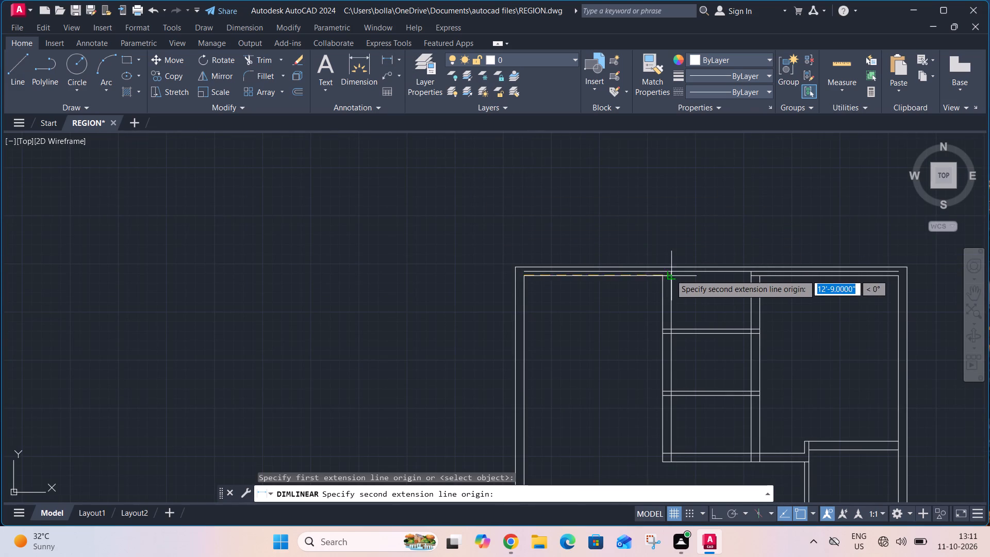
left_click(660, 276)
scroll(660, 289, "up", 1)
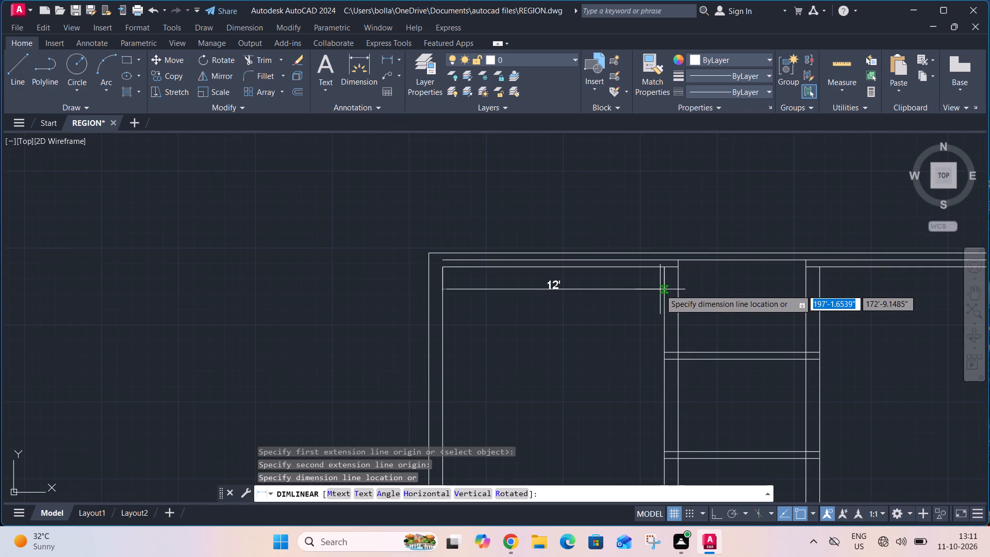
key("Escape")
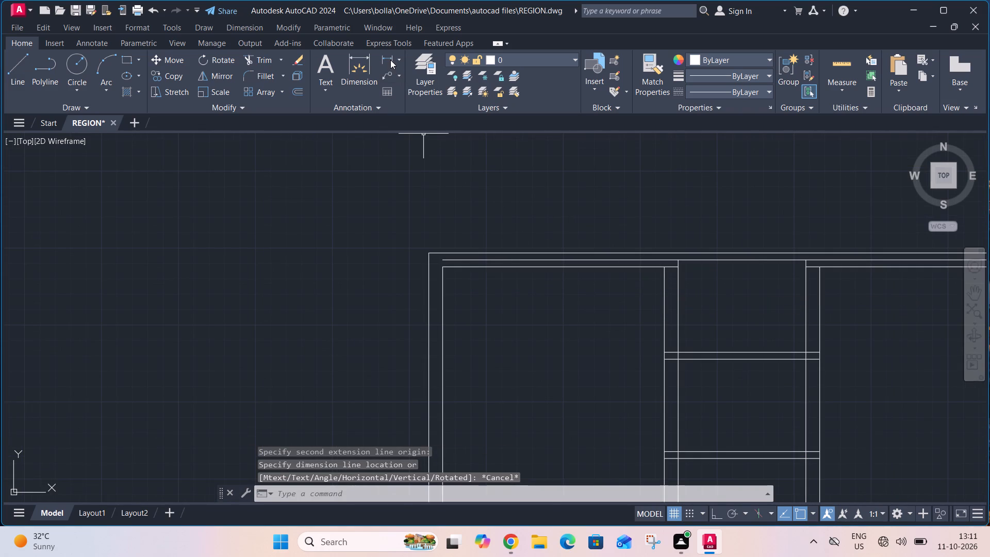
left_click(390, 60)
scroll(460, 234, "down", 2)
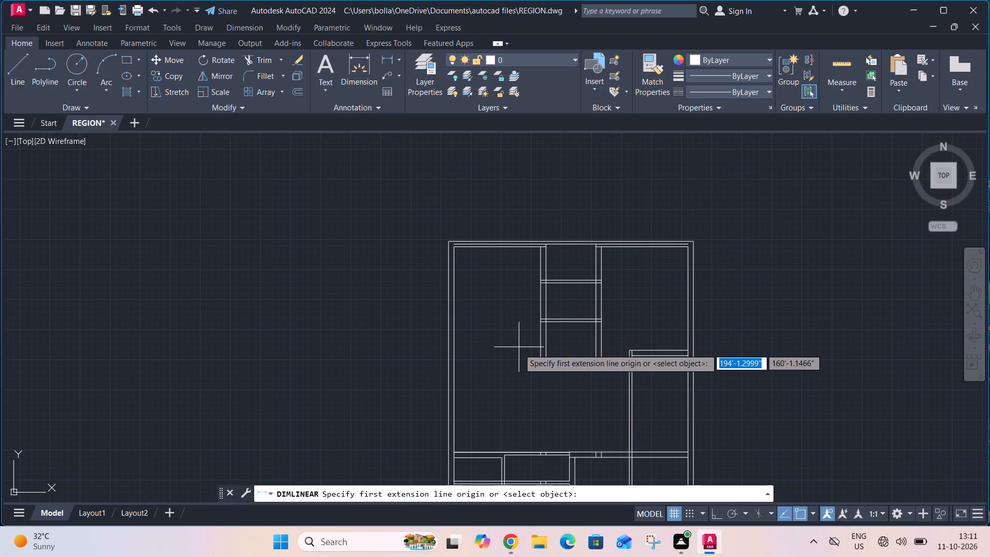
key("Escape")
Stretch the lower line of the short upper-right horizontal wall across to the inner face of the left outer wall.
scroll(649, 352, "up", 3)
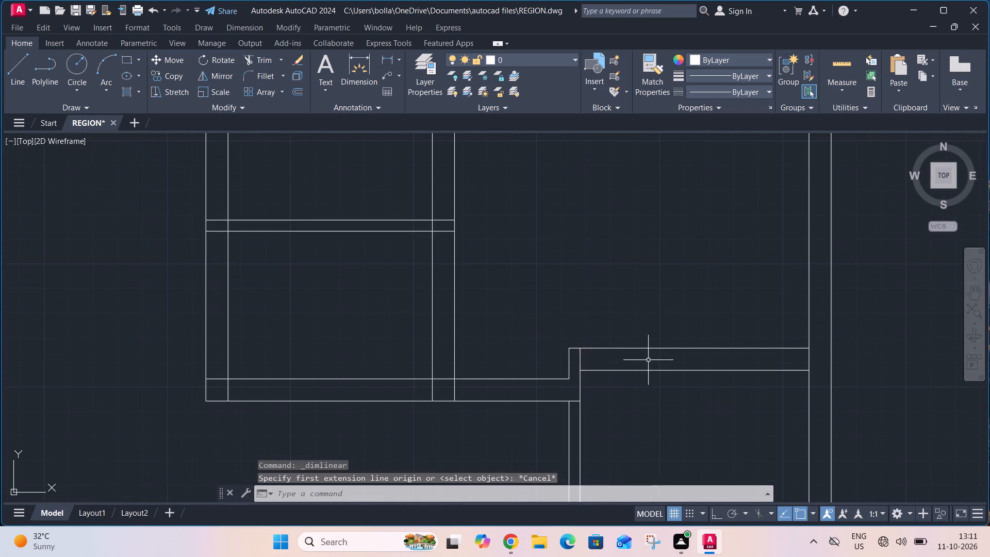
left_click(648, 371)
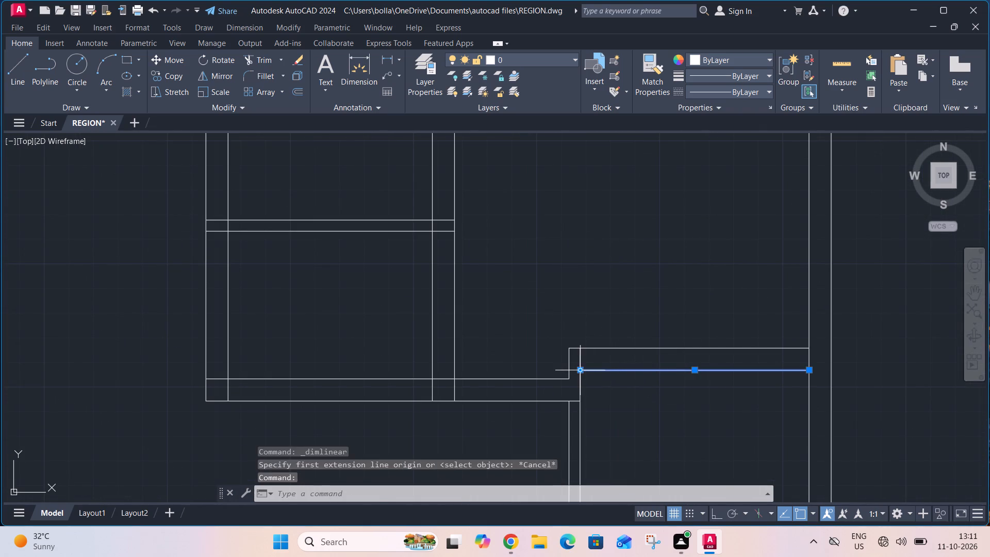
left_click(583, 373)
scroll(512, 367, "down", 2)
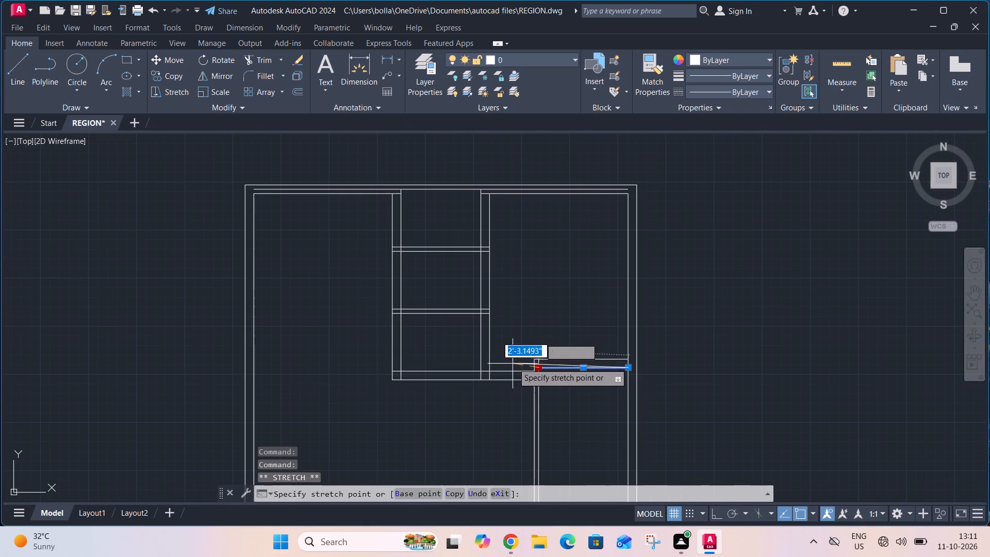
scroll(251, 366, "up", 1)
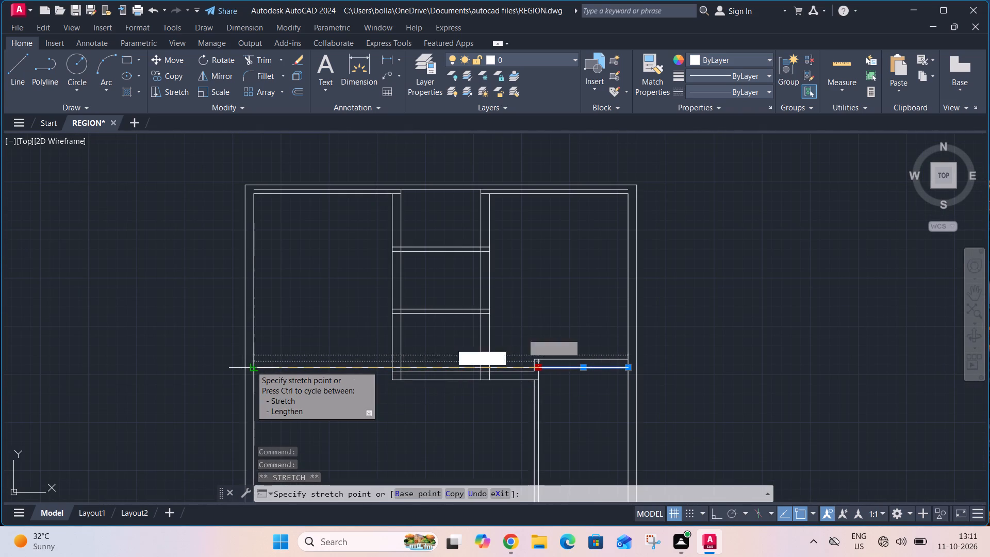
scroll(251, 366, "up", 1)
left_click(254, 370)
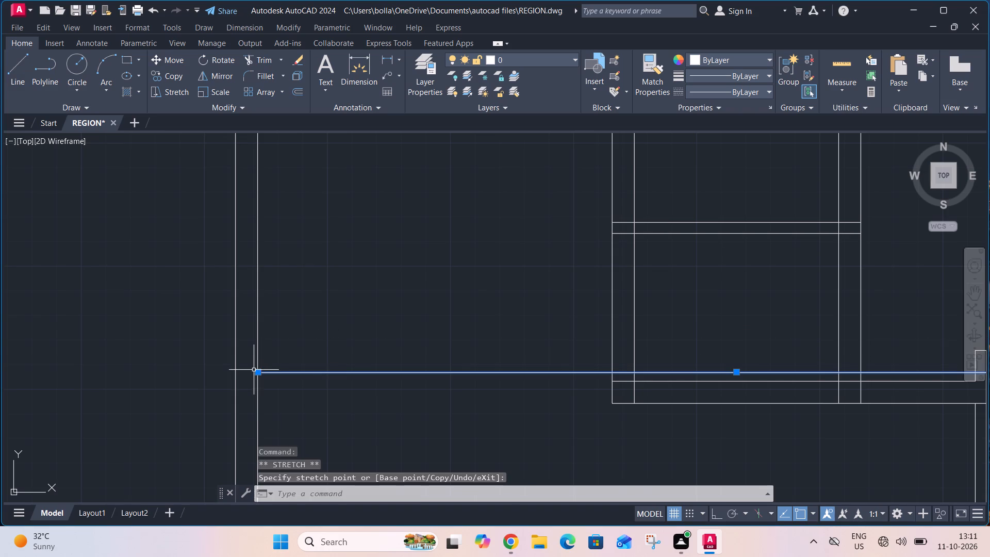
key("Escape")
Stretch the upper line of the same horizontal wall across to the inner face of the left outer wall.
scroll(315, 370, "down", 3)
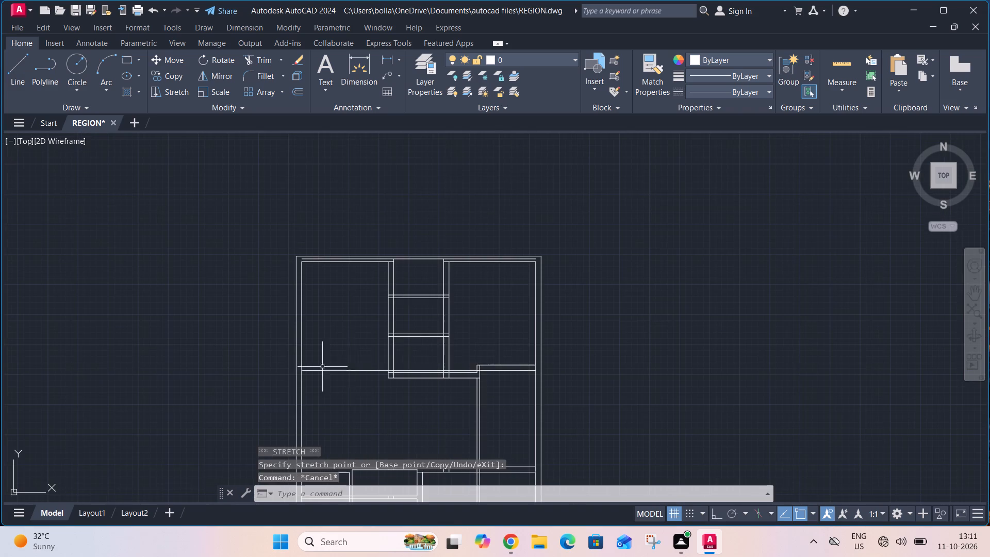
scroll(490, 367, "up", 3)
left_click(490, 362)
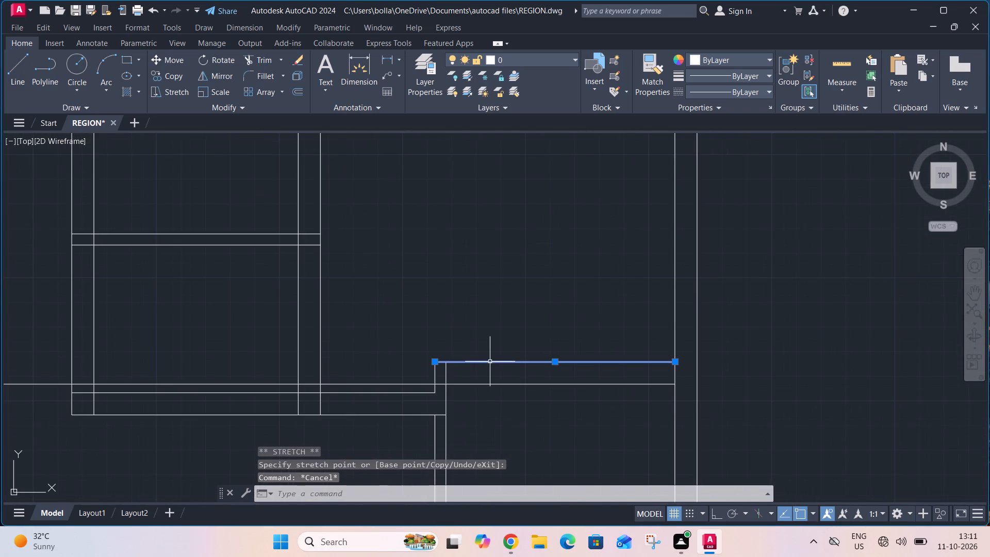
scroll(461, 341, "down", 4)
scroll(460, 337, "up", 5)
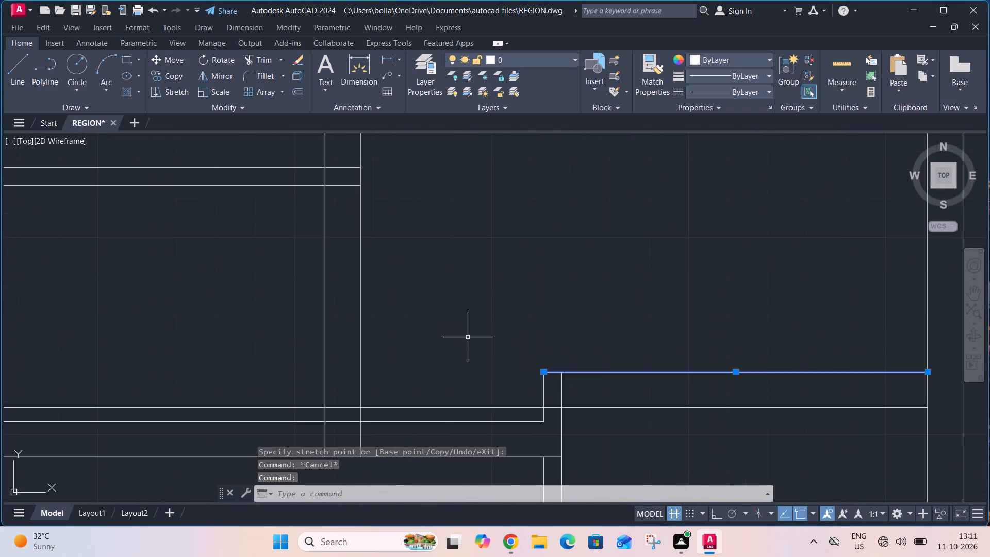
left_click(543, 370)
scroll(456, 364, "down", 3)
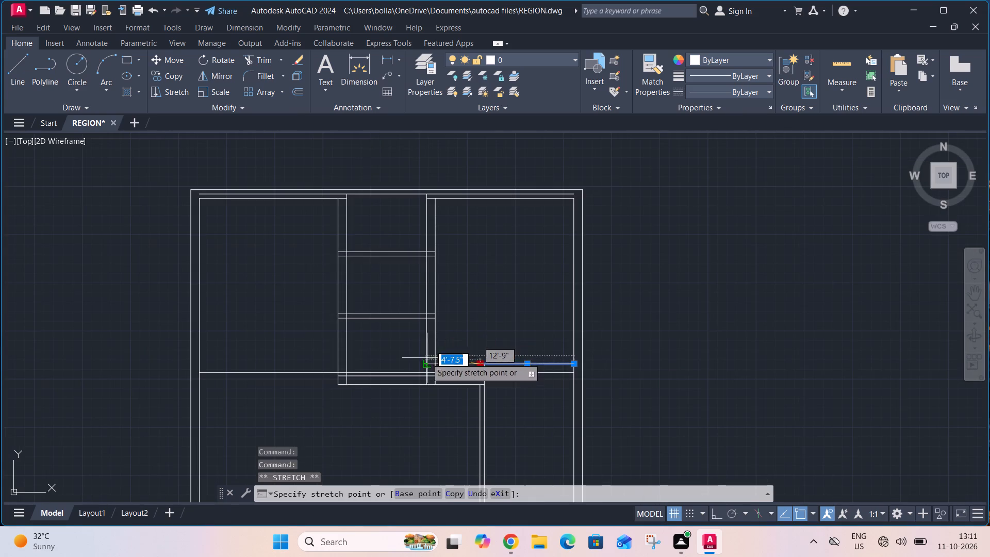
middle_click_drag(316, 354, 358, 360)
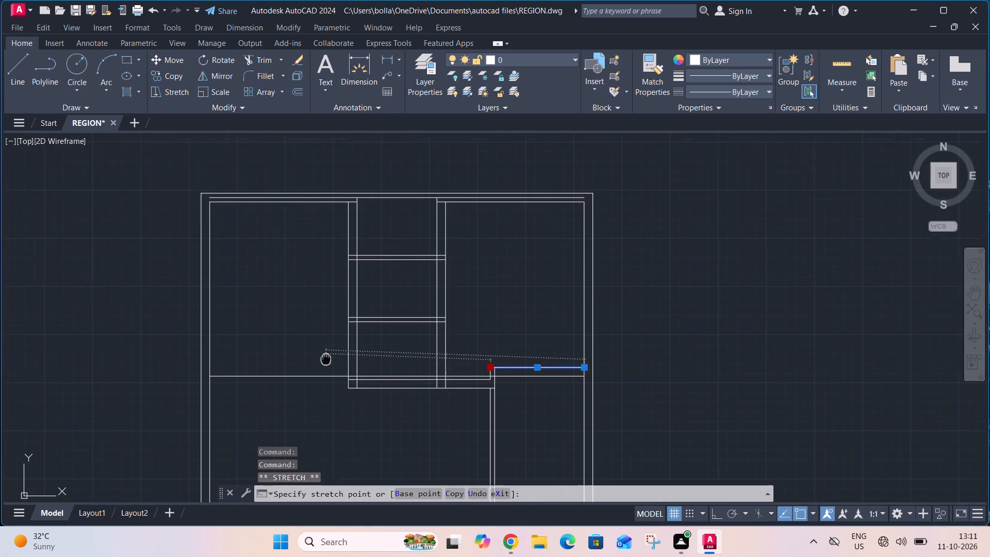
middle_click_drag(358, 360, 483, 381)
left_click(370, 391)
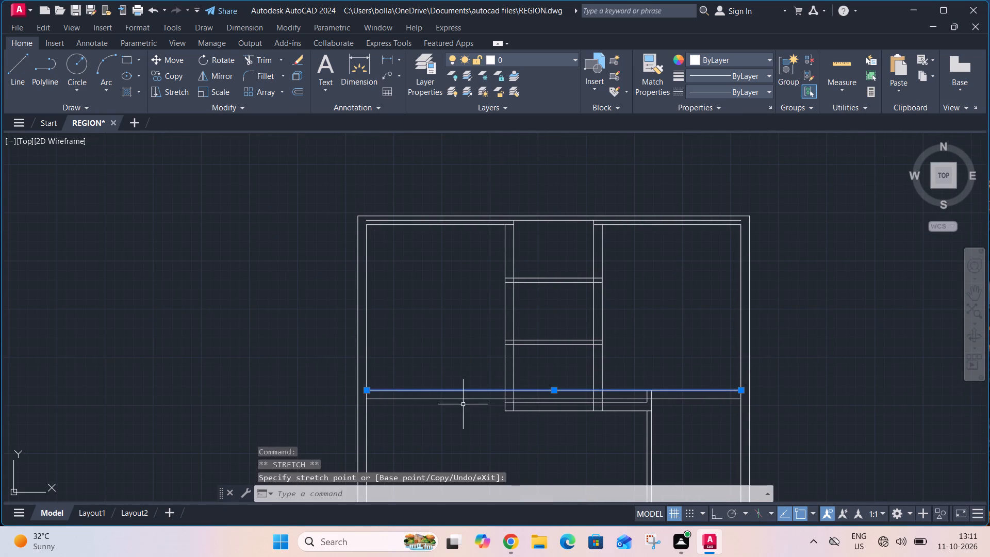
key("Escape")
Measure the upper-left room's inner height with a trial linear dimension.
left_click(386, 63)
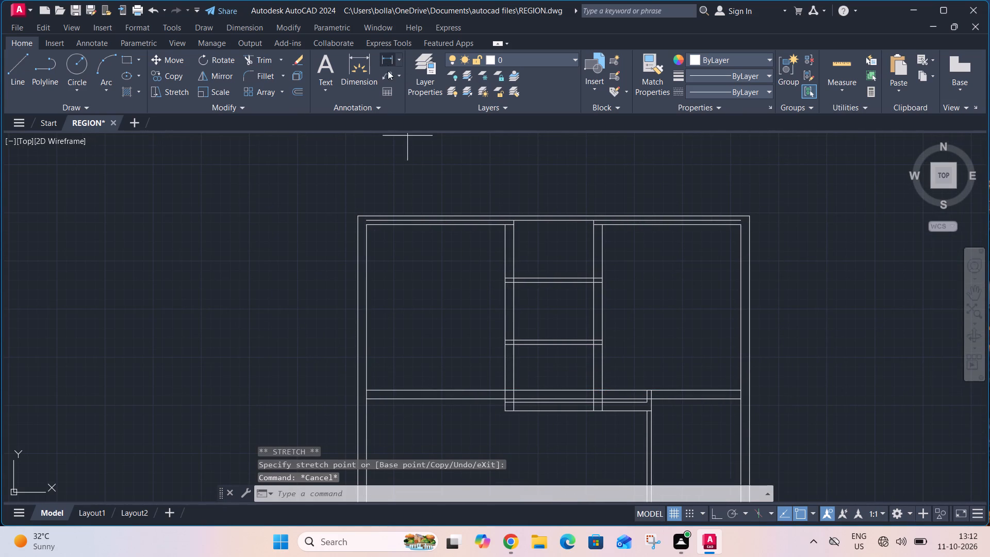
left_click(363, 223)
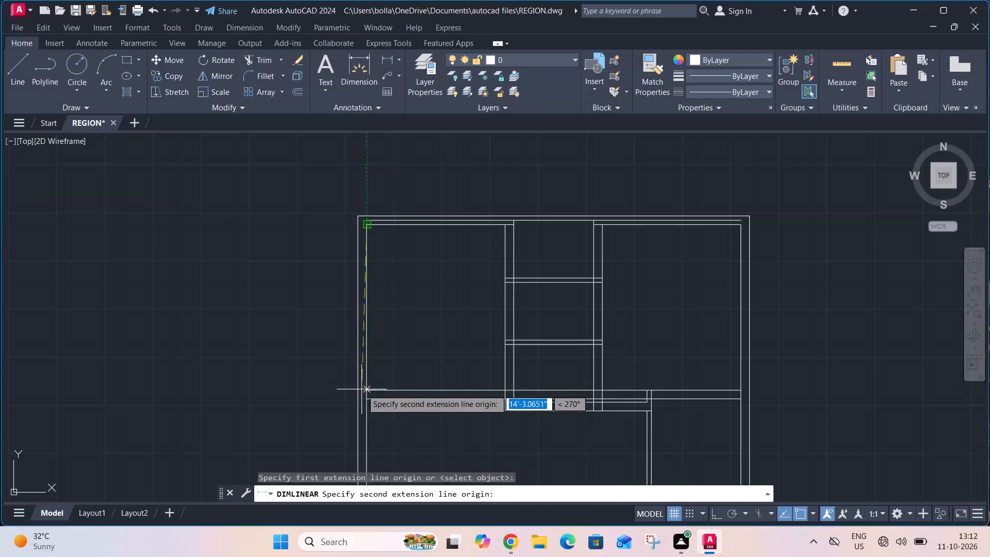
left_click(365, 390)
scroll(386, 386, "up", 1)
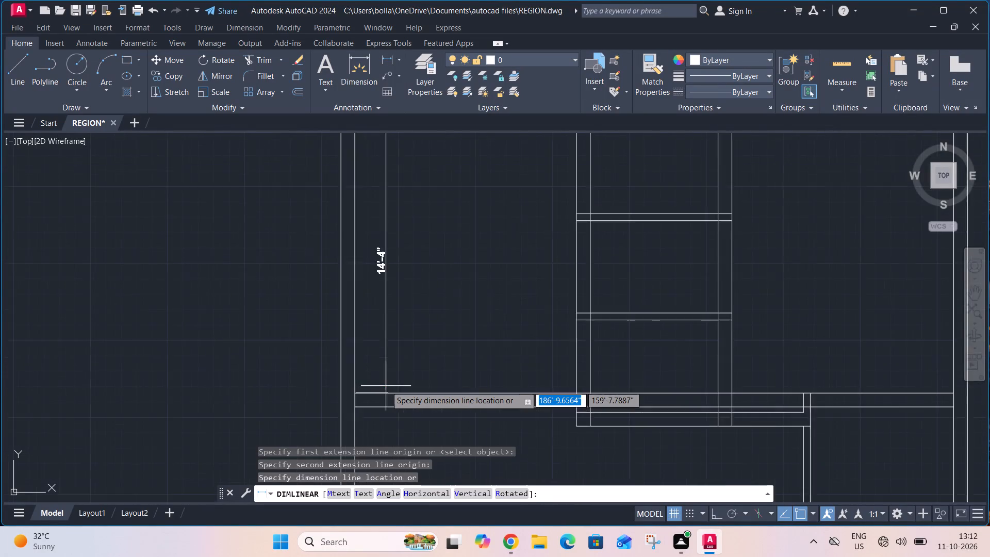
scroll(386, 386, "up", 1)
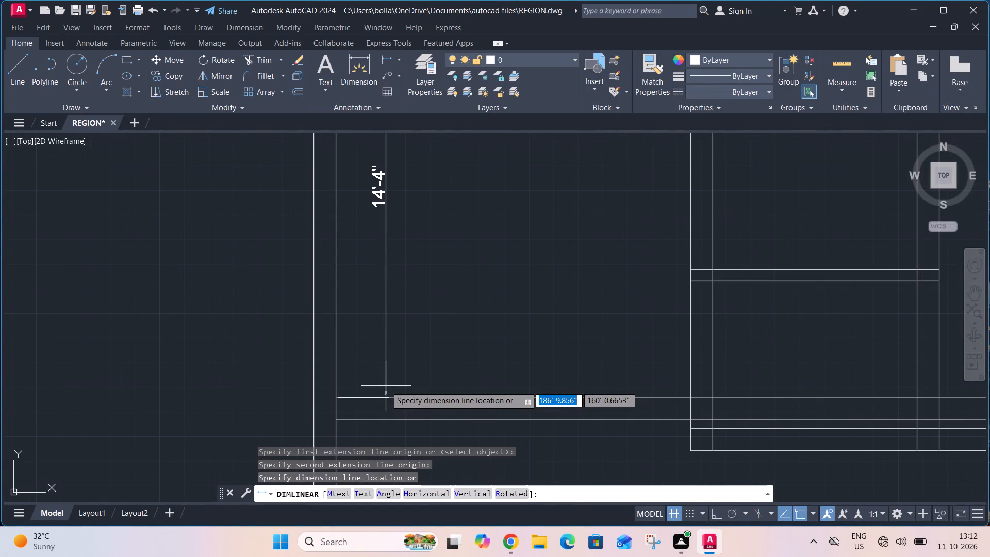
key("Escape")
Trim the extended wall's two lines out of the central room and the gap between the second vertical wall and the step.
scroll(386, 385, "down", 2)
key("t")
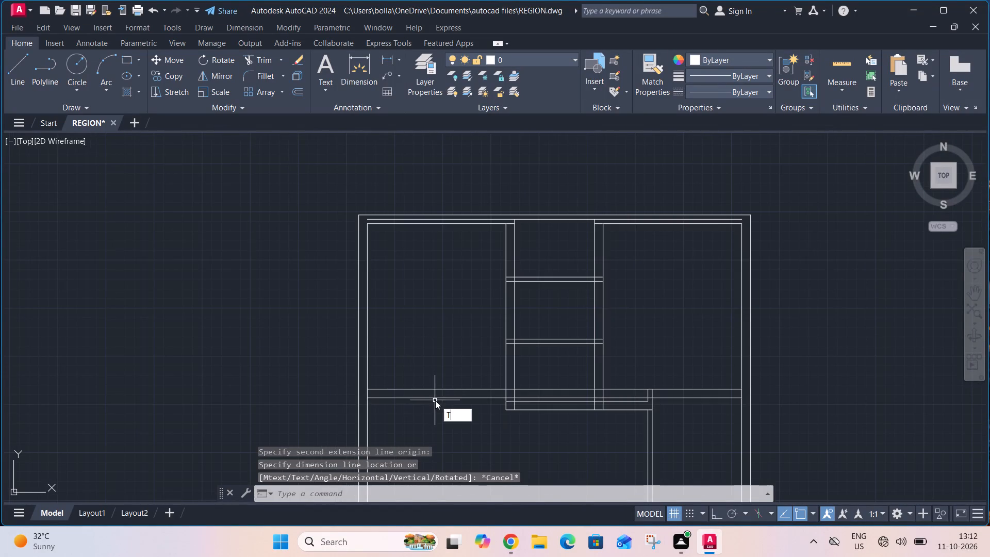
key("r")
key("space")
scroll(539, 395, "up", 3)
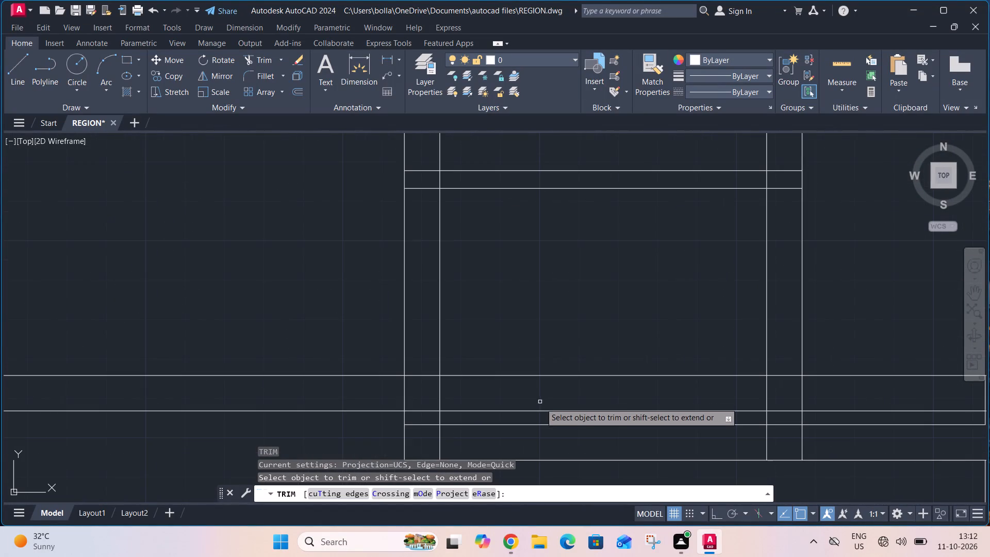
left_click(540, 415)
left_click(538, 372)
scroll(539, 369, "down", 3)
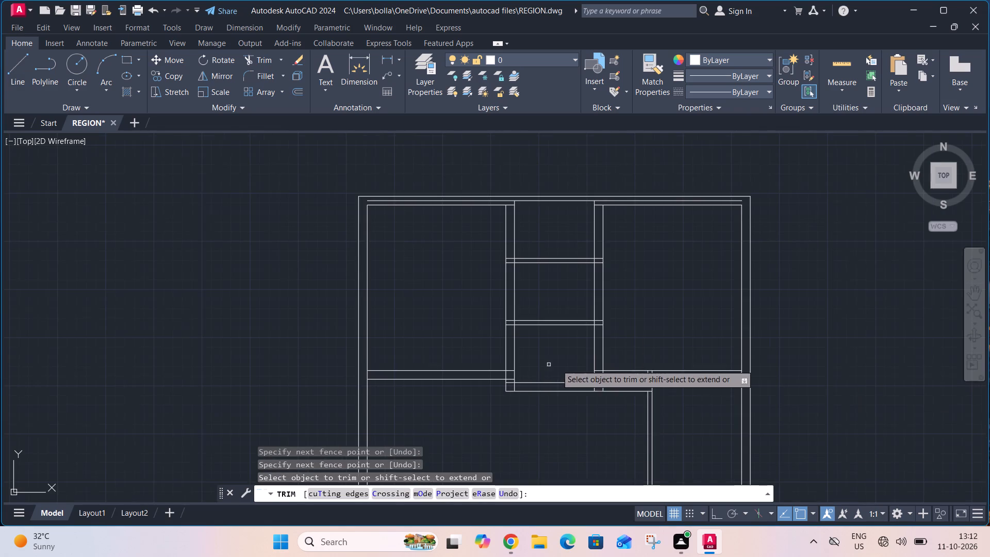
scroll(637, 382, "up", 2)
left_click(637, 382)
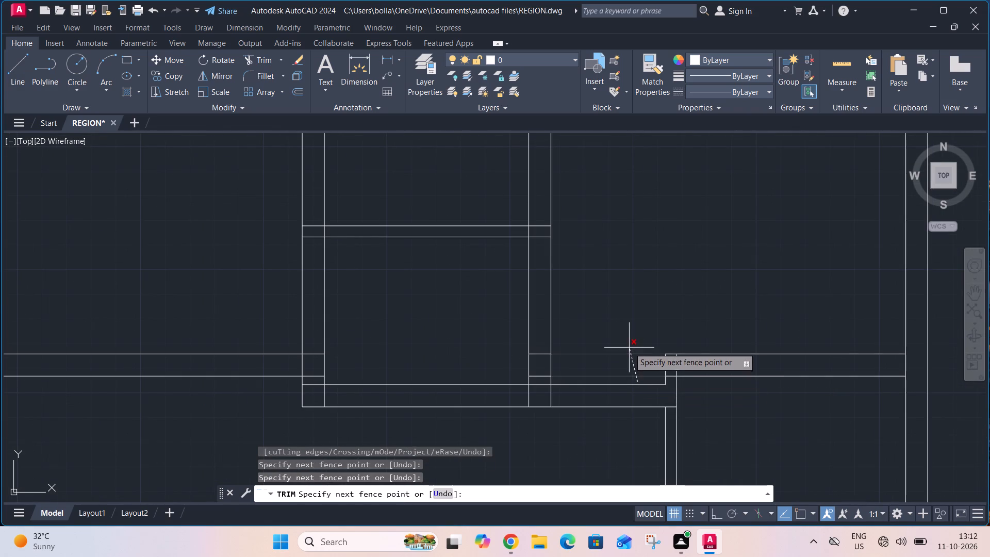
left_click(629, 348)
Trim the overlapping lines at the wall step and where the extended wall meets the right outer wall.
left_click(667, 376)
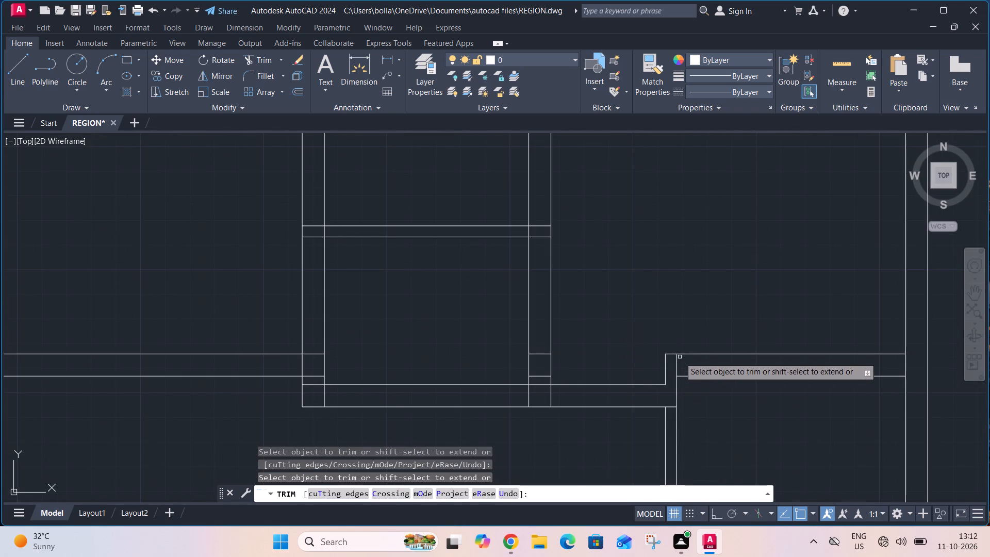
left_click(674, 367)
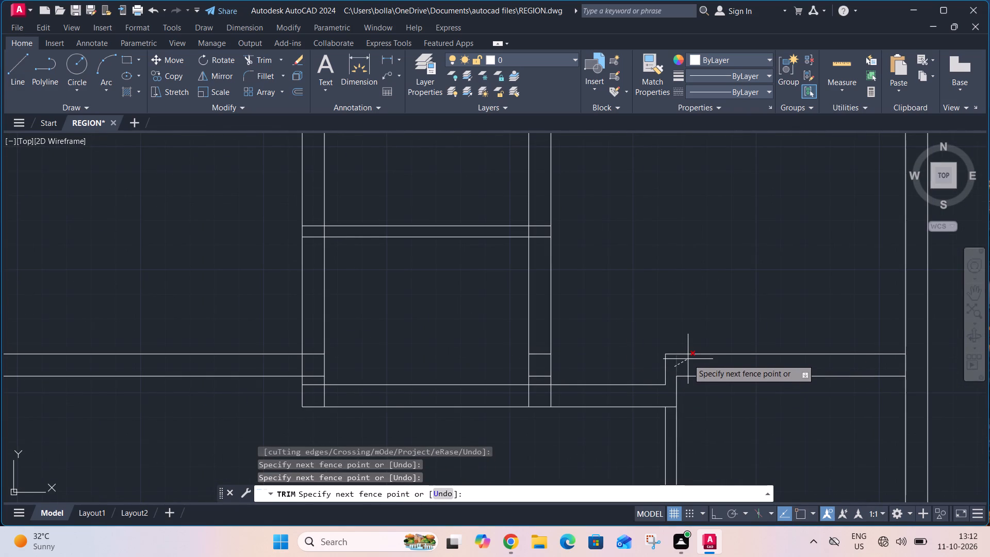
left_click(686, 365)
left_click(903, 364)
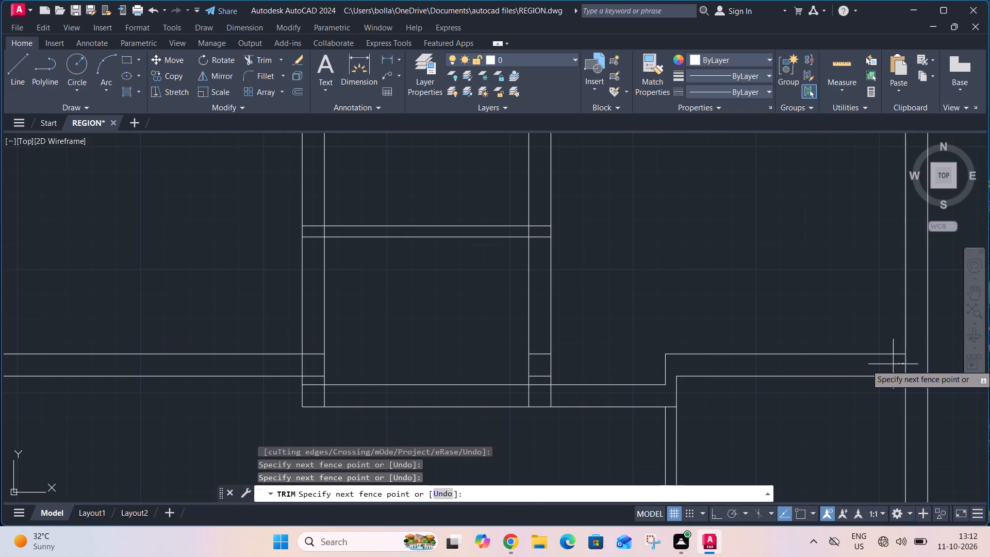
left_click(912, 361)
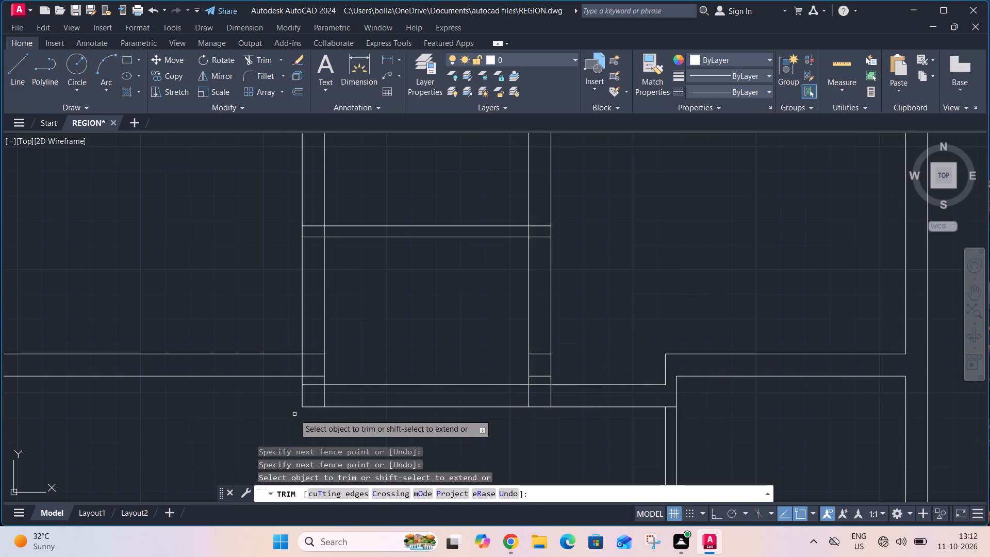
Trim the overlapping lines where the extended wall meets the first vertical wall, leaving an open junction.
scroll(294, 414, "up", 1)
middle_click_drag(294, 414, 425, 424)
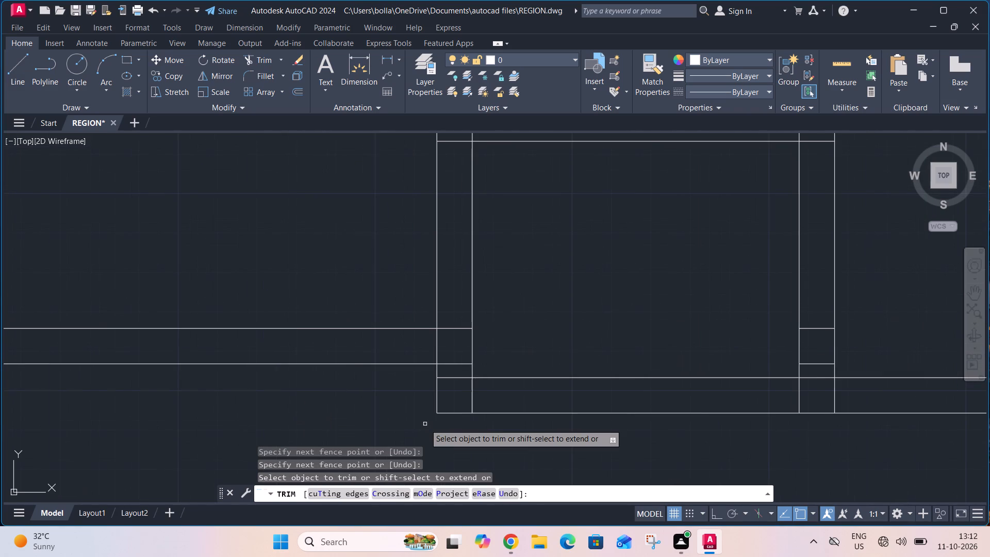
left_click(448, 364)
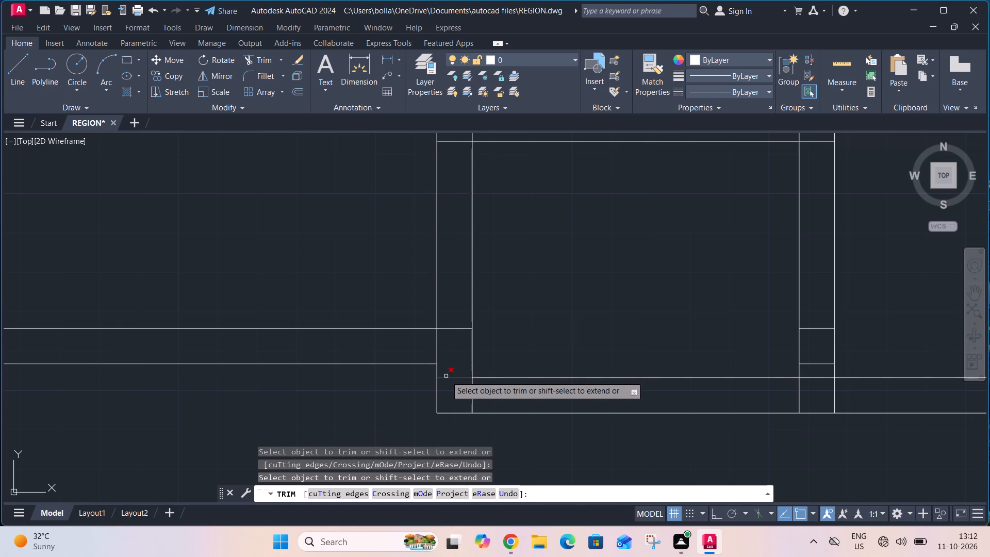
left_click(457, 327)
left_click(434, 348)
left_click(443, 348)
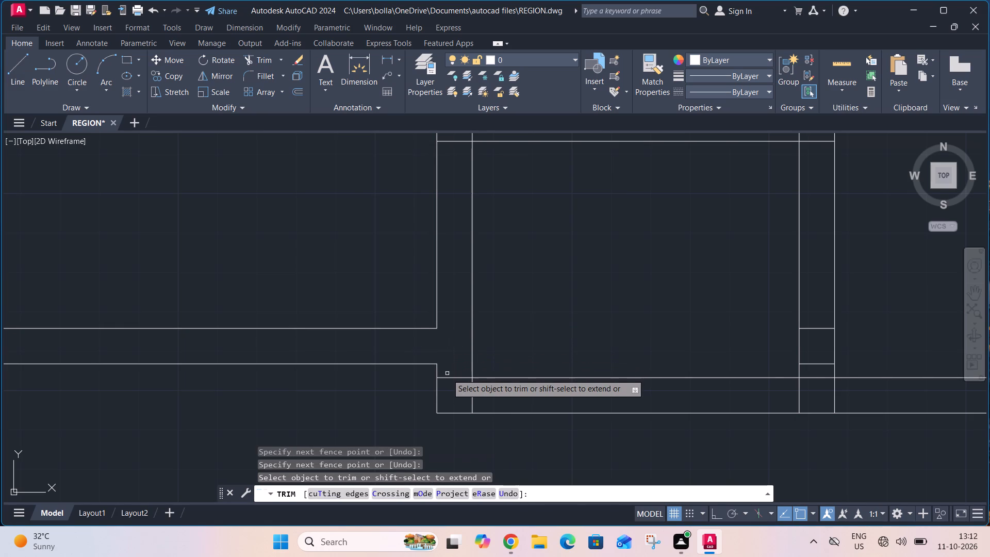
Trim the overlapping wall lines at the central room's two bottom corners, including the short stubs inside the second vertical wall.
left_click(447, 376)
left_click(478, 390)
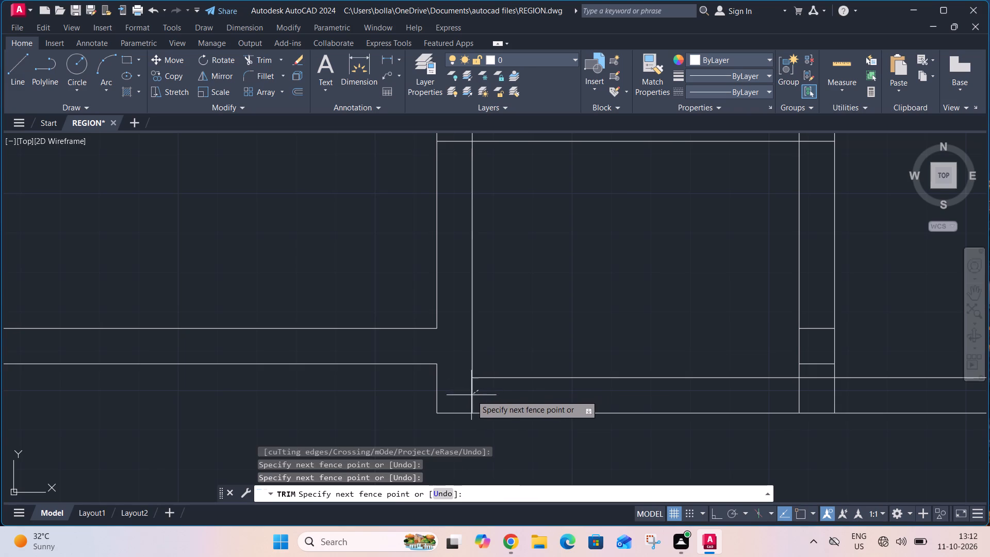
left_click(471, 395)
left_click(779, 389)
left_click(814, 390)
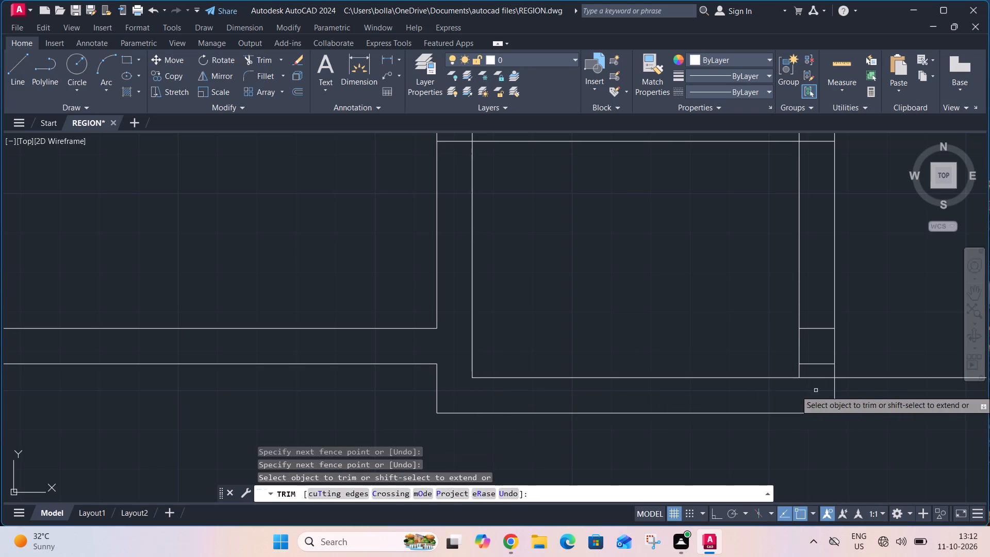
left_click_drag(817, 390, 814, 378)
left_click(824, 384)
left_click(820, 320)
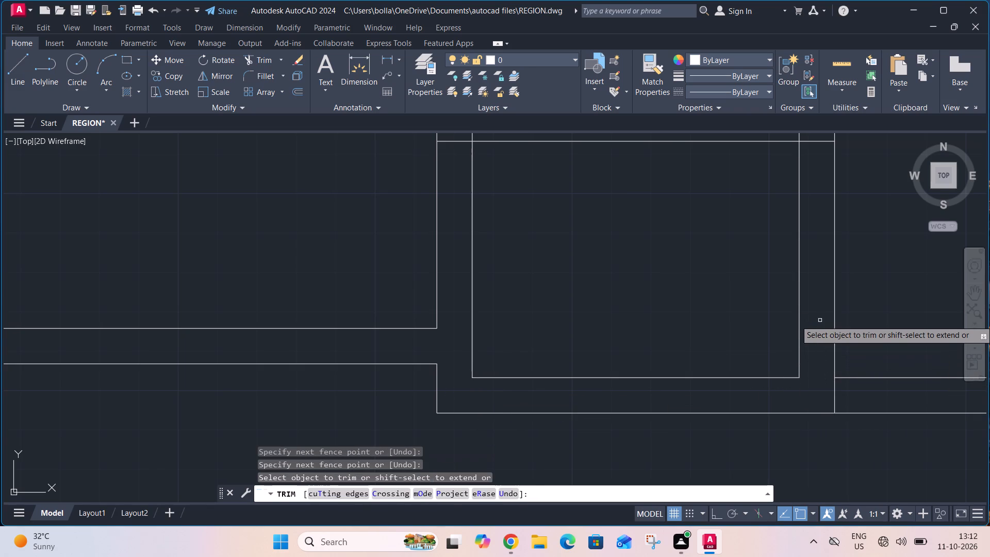
Trim the overlapping lines where the lower central partition joins the first vertical wall.
scroll(820, 320, "down", 3)
middle_click_drag(761, 292, 690, 406)
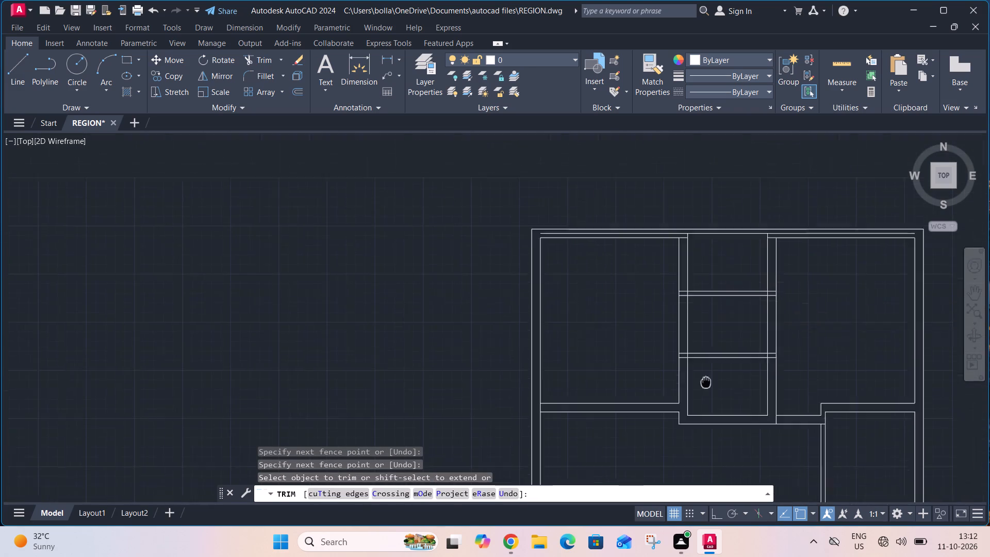
middle_click_drag(690, 406, 657, 454)
scroll(628, 452, "up", 4)
left_click(637, 436)
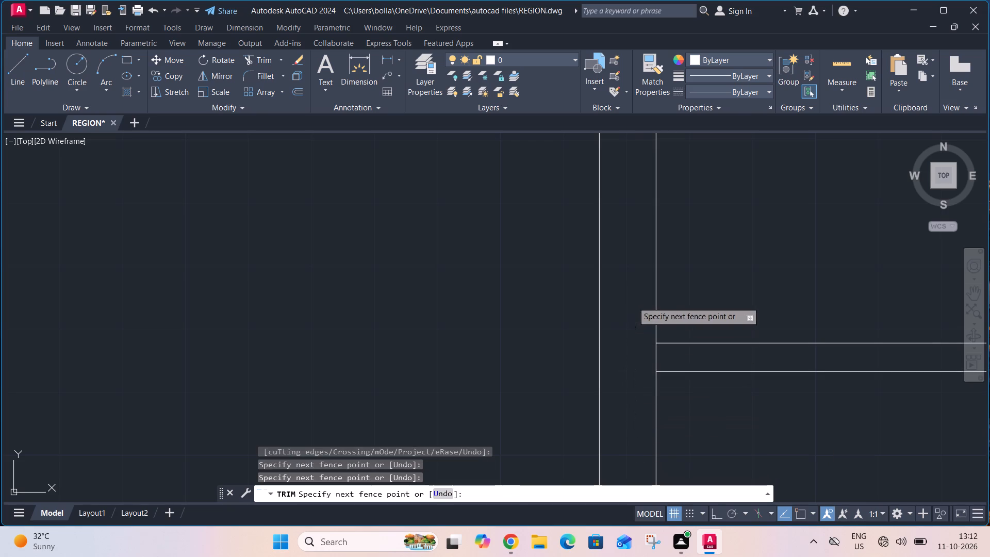
left_click(633, 302)
left_click(672, 352)
left_click(645, 354)
Trim the overlapping lines where the lower central partition joins the second vertical wall.
scroll(645, 354, "down", 2)
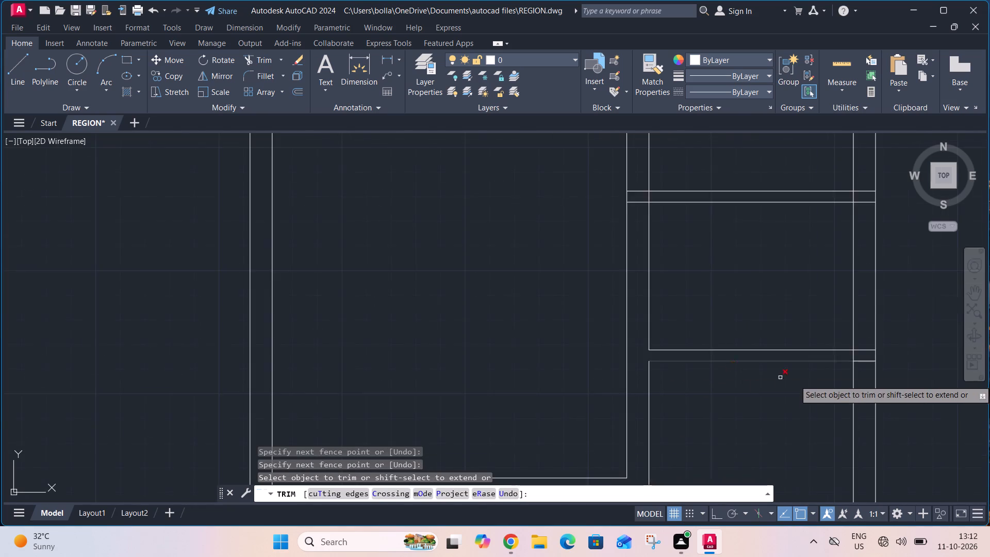
scroll(816, 384, "down", 2)
scroll(844, 379, "up", 5)
left_click_drag(823, 383, 825, 378)
left_click(822, 261)
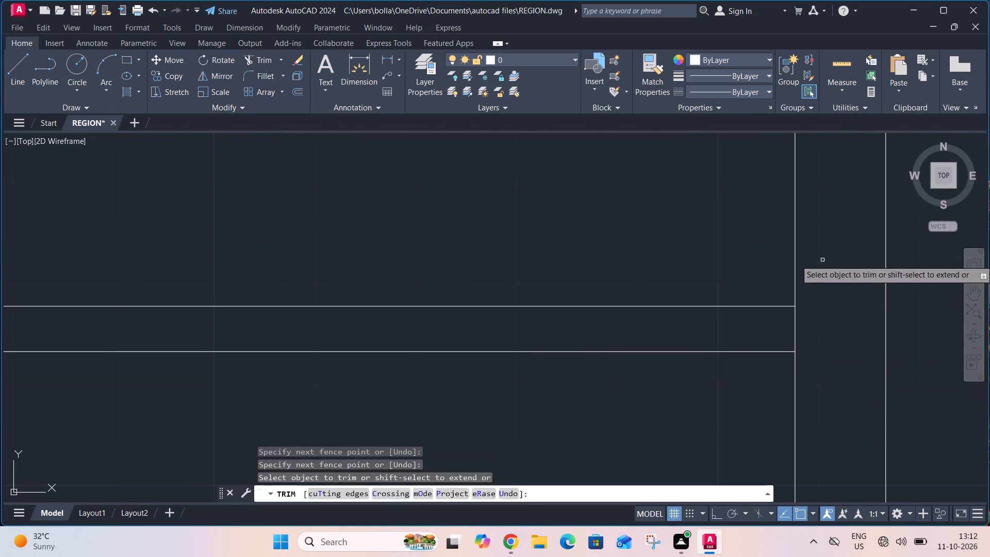
left_click(827, 310)
left_click(791, 327)
Trim the overlapping lines where the upper central partition joins the second vertical wall.
scroll(770, 388, "down", 4)
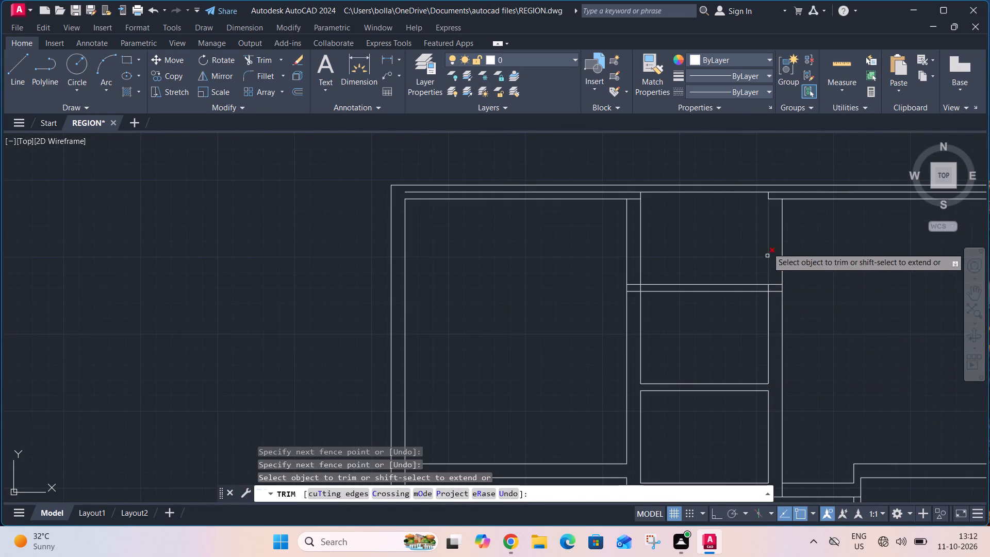
scroll(766, 242, "up", 4)
scroll(797, 288, "down", 4)
scroll(803, 313, "up", 1)
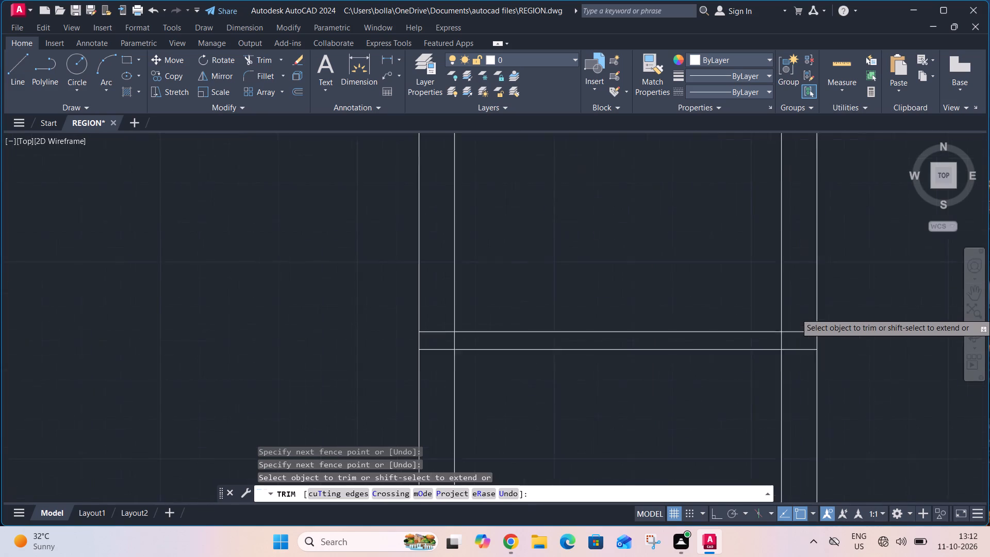
scroll(803, 313, "up", 2)
left_click(803, 313)
left_click(802, 383)
left_click(794, 362)
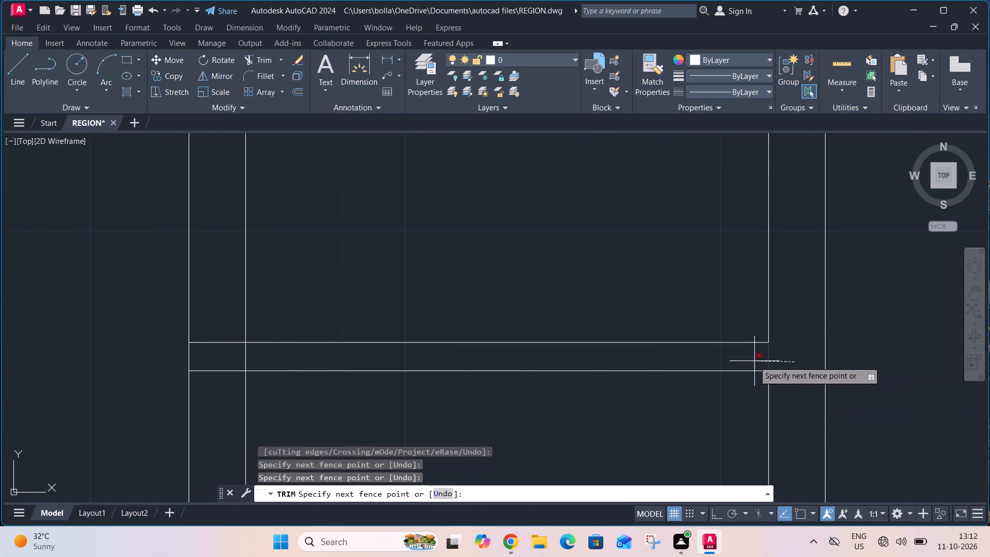
left_click(754, 359)
Trim the overlapping lines where the upper central partition joins the first vertical wall.
scroll(788, 353, "down", 3)
scroll(649, 365, "up", 3)
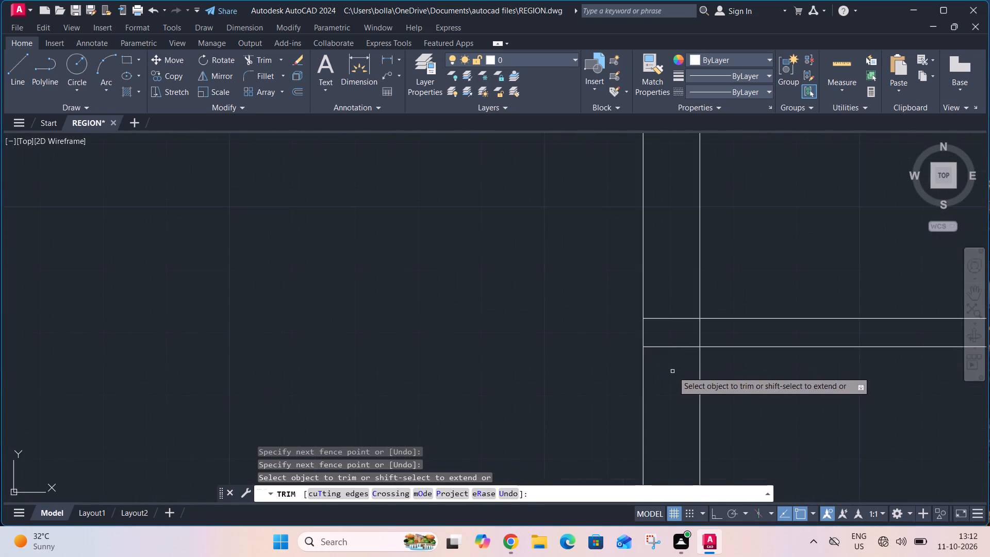
left_click(675, 370)
left_click(684, 297)
left_click(717, 332)
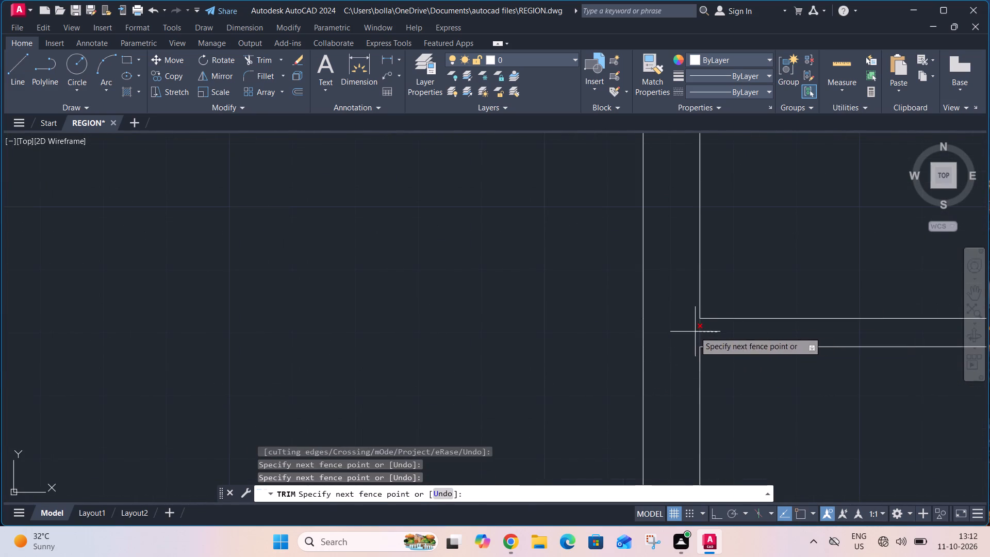
left_click(694, 333)
Trim the surplus inner line and short stubs in the top outer wall above the upper-left and upper-right rooms.
scroll(688, 373, "down", 4)
scroll(634, 320, "up", 2)
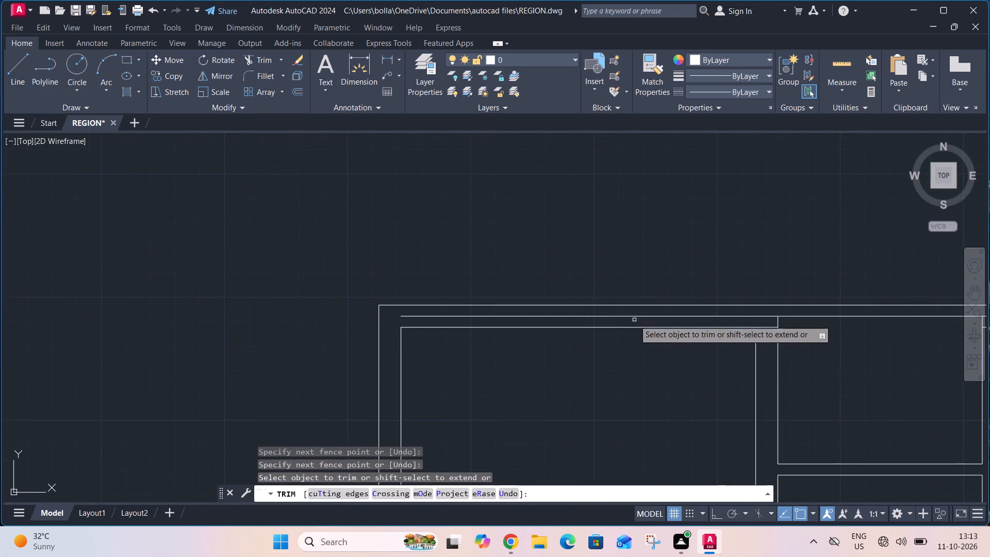
left_click(637, 316)
left_click(763, 329)
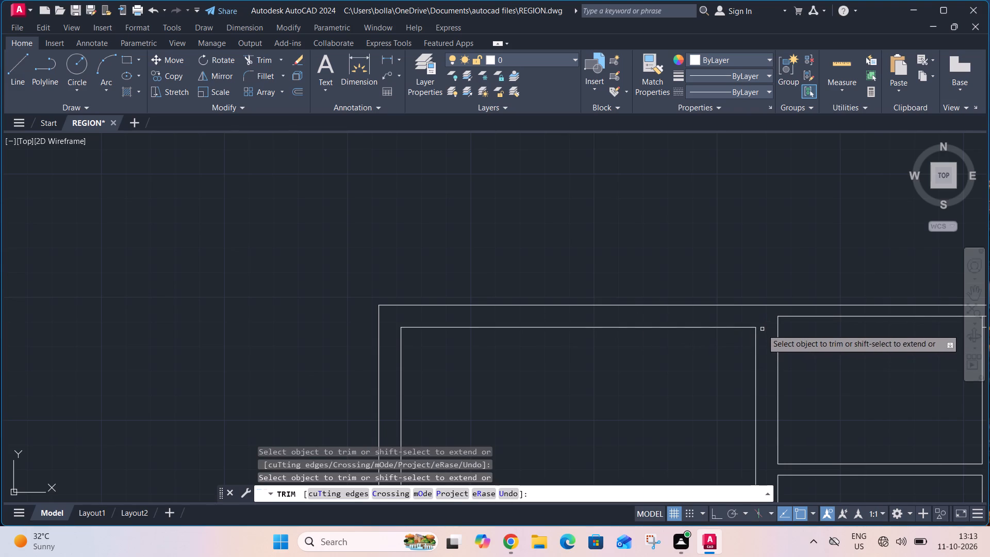
scroll(757, 332, "down", 3)
middle_click_drag(822, 351, 681, 396)
scroll(680, 380, "up", 3)
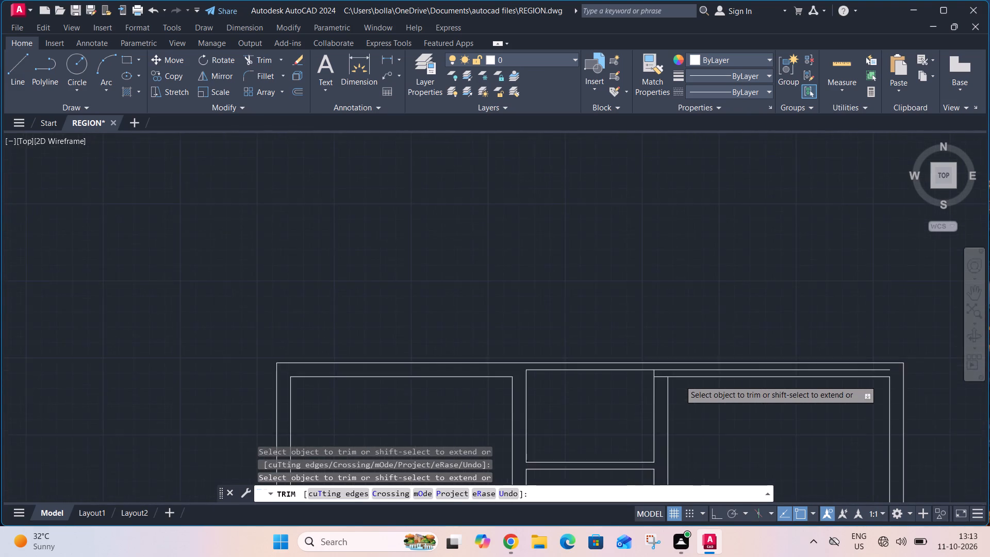
left_click(651, 385)
left_click(652, 357)
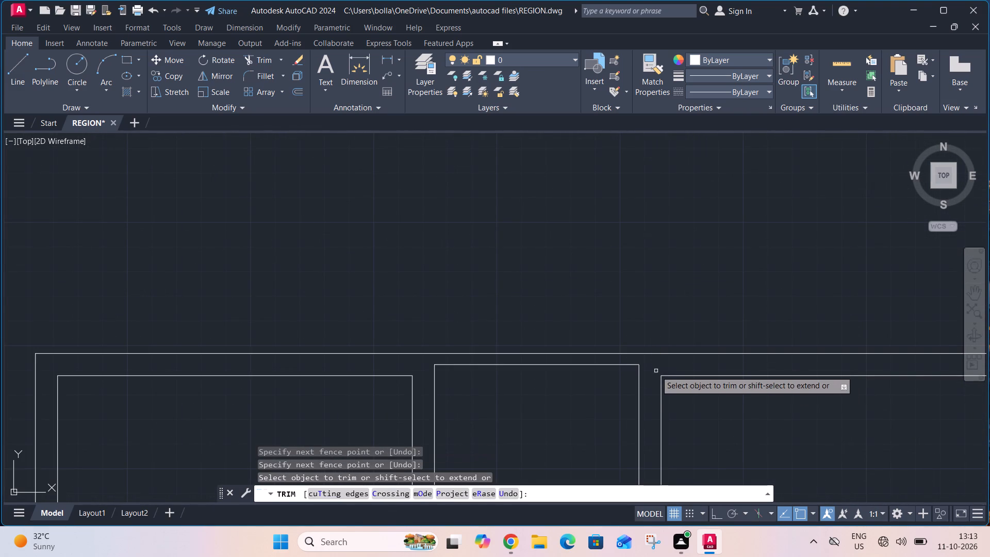
scroll(653, 372, "down", 5)
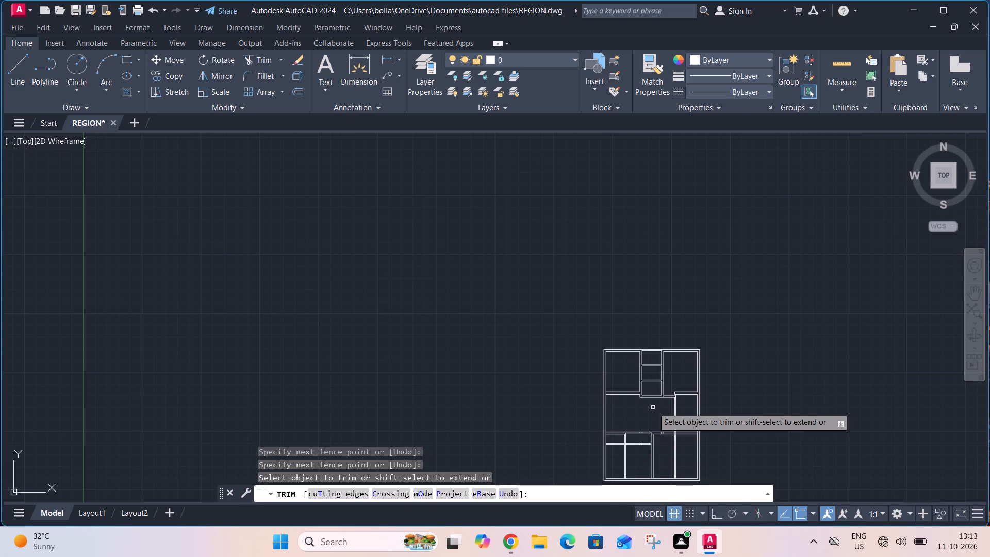
key("Escape")
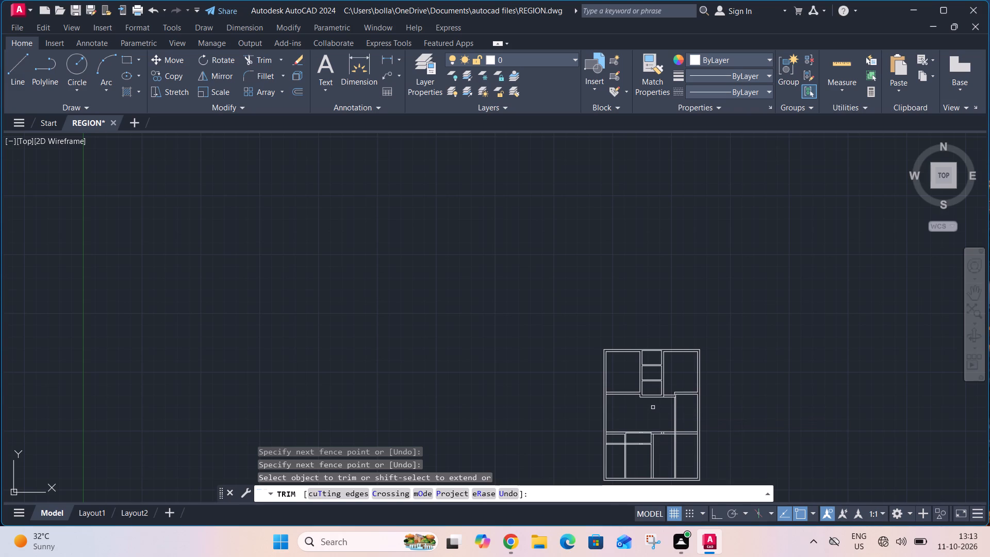
Trim the bottom outer wall's inner line where each of the three lower vertical walls meets it.
middle_click_drag(643, 449, 617, 424)
type("TR")
key("space")
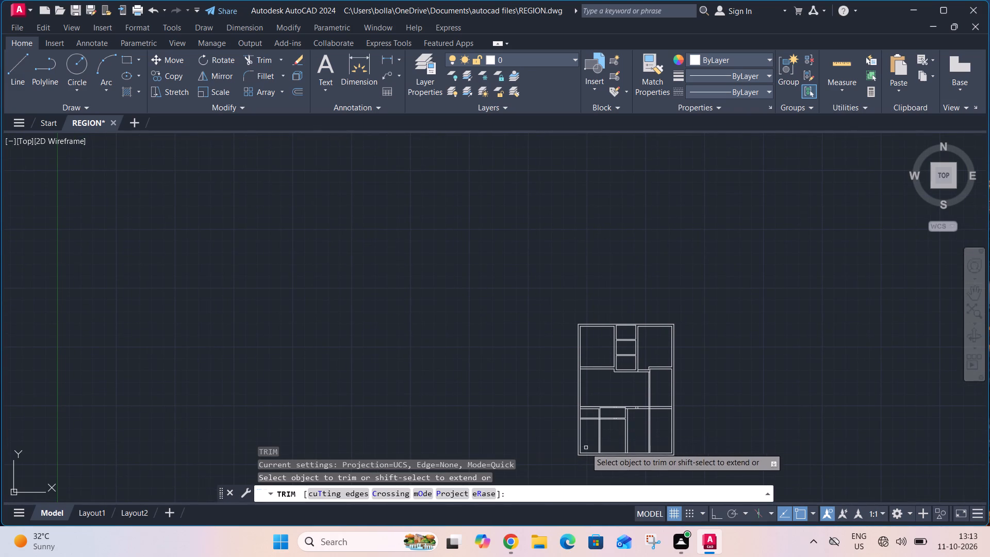
scroll(588, 457, "up", 4)
scroll(662, 429, "up", 2)
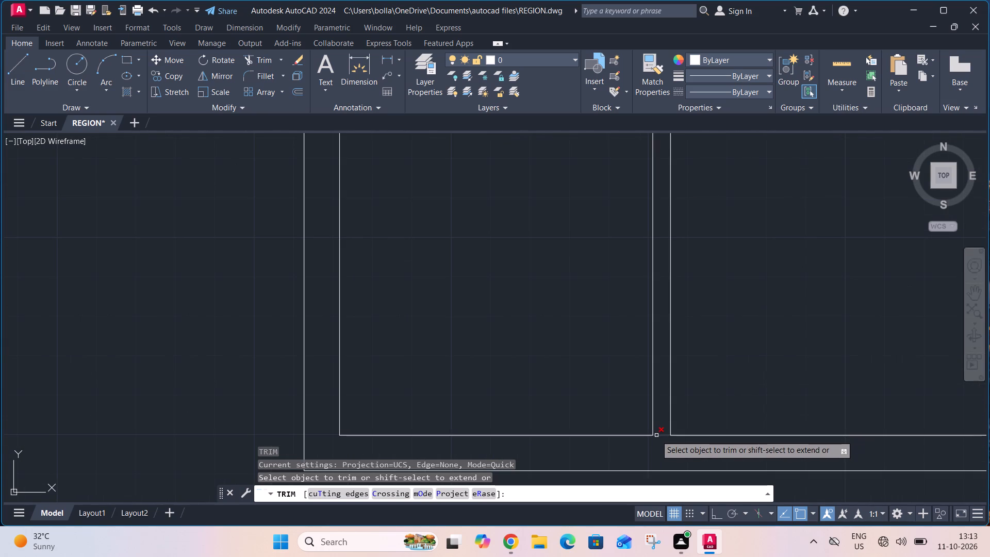
left_click(656, 435)
scroll(648, 400, "down", 3)
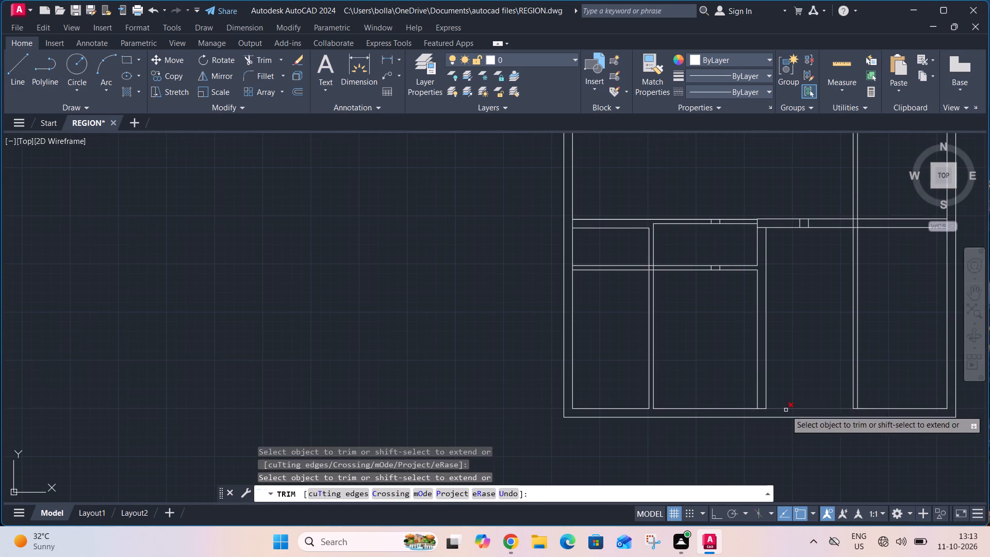
left_click(763, 407)
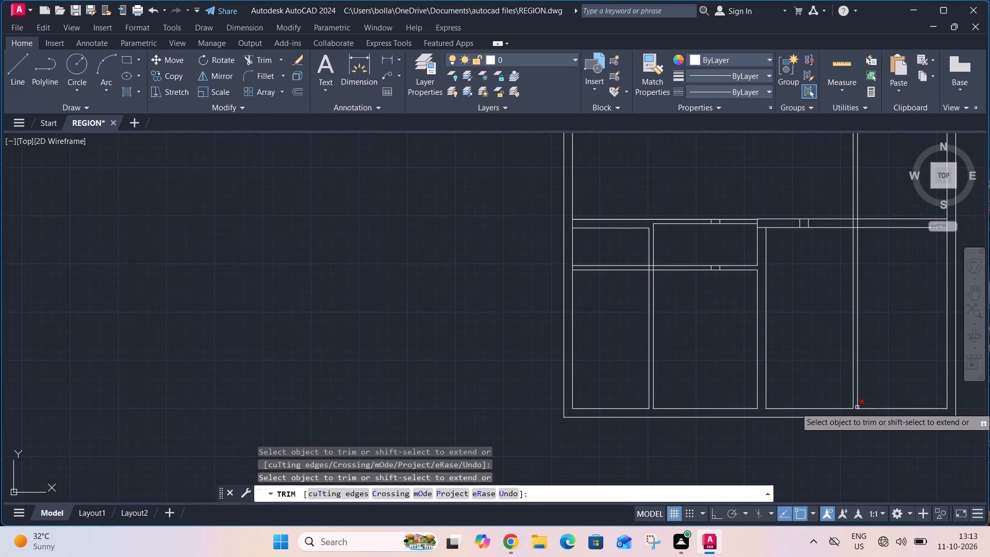
scroll(856, 408, "up", 3)
left_click(850, 411)
scroll(836, 407, "down", 4)
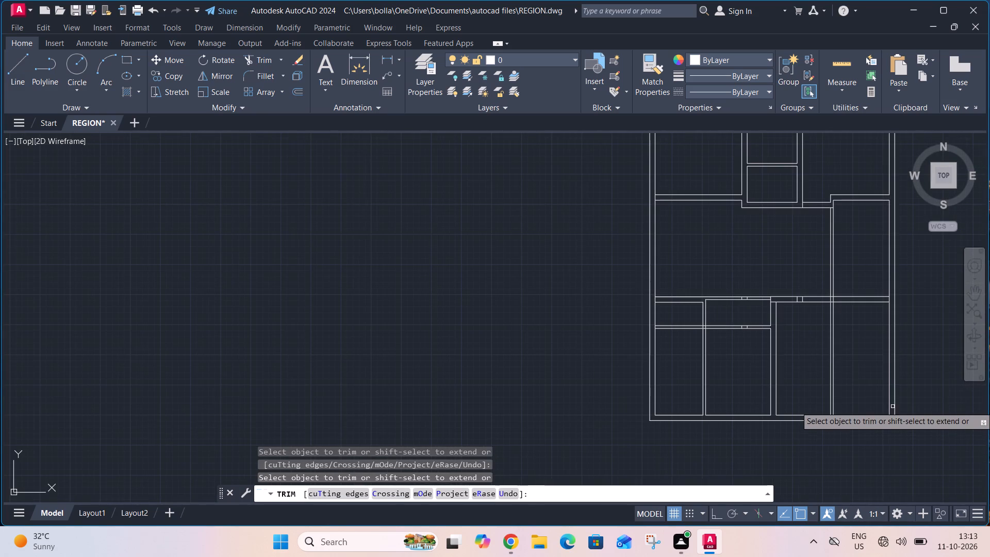
Trim the 9" lower horizontal wall's junction with the right outer wall and its crossing with the 4.5" vertical wall.
scroll(889, 294, "up", 3)
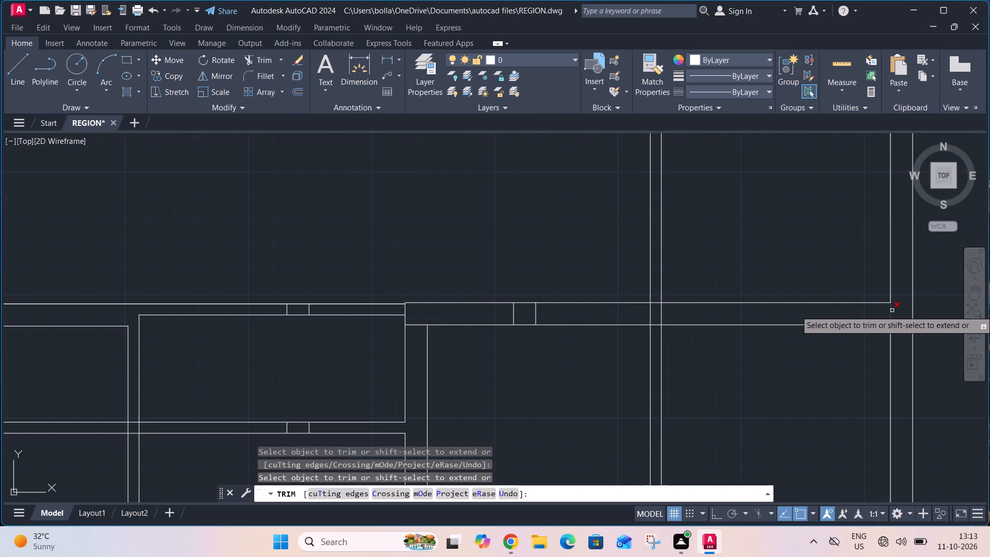
left_click(892, 310)
left_click(672, 308)
left_click(624, 306)
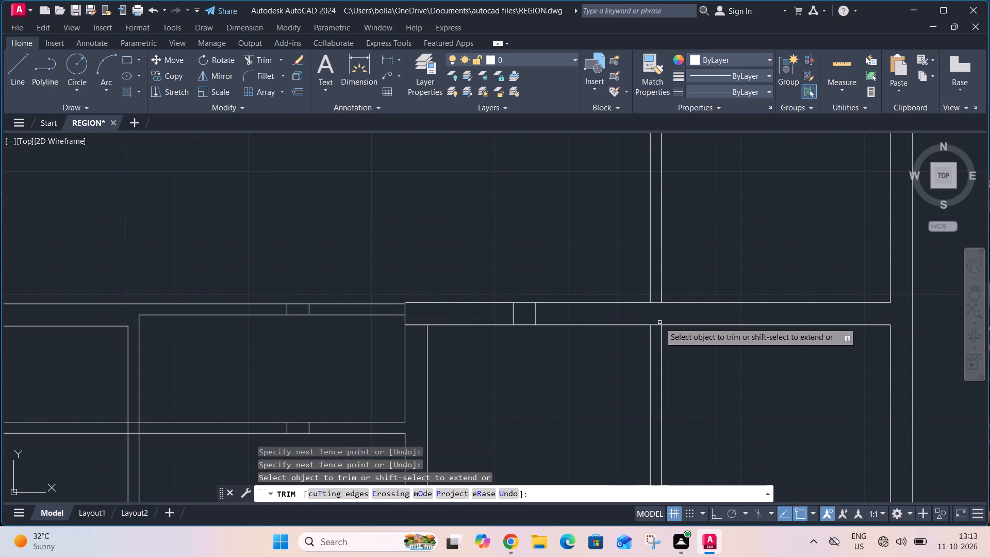
scroll(655, 321, "up", 3)
left_click_drag(666, 356, 666, 351)
left_click(669, 222)
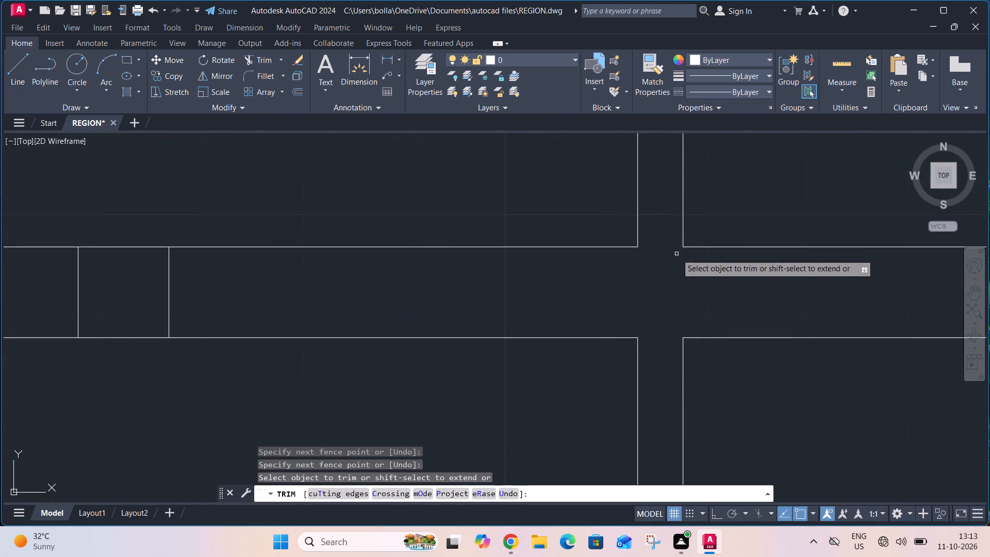
Remove the two short cross lines inside the 9" lower horizontal wall.
scroll(691, 273, "down", 3)
left_click(574, 276)
left_click(538, 279)
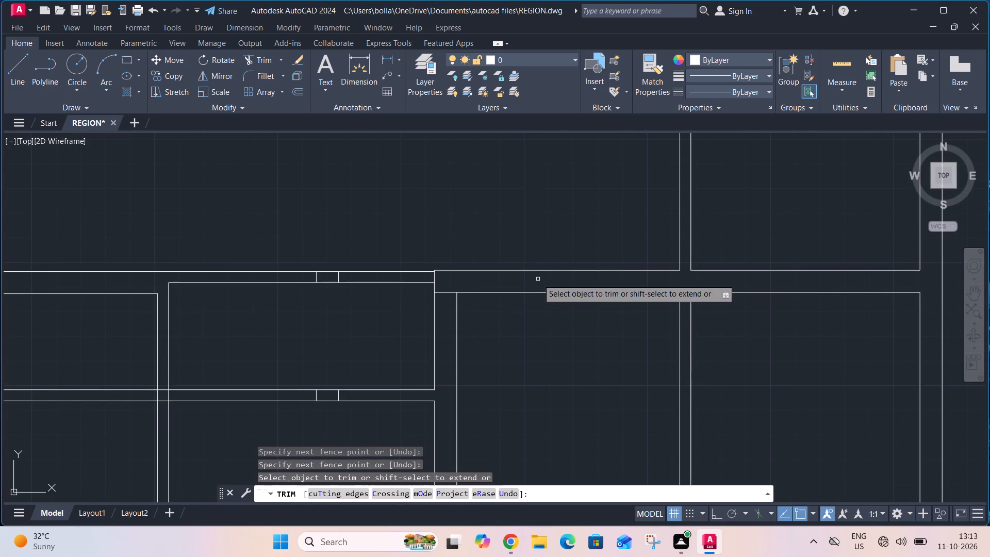
Trim the overlapping lines where the lower 9" vertical wall meets the horizontal walls at its top end.
scroll(574, 282, "down", 1)
middle_click_drag(574, 282, 737, 317)
scroll(648, 324, "up", 3)
left_click(674, 350)
left_click(683, 297)
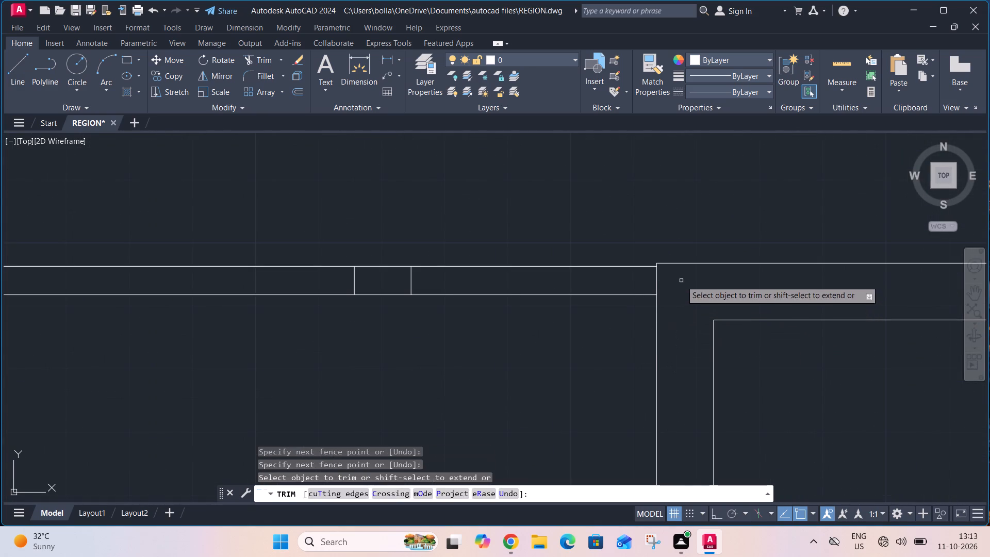
left_click(681, 281)
left_click(639, 281)
Remove the paired short cross lines from the 4.5" partitions above and below the small middle room.
scroll(682, 289, "down", 3)
scroll(619, 287, "up", 2)
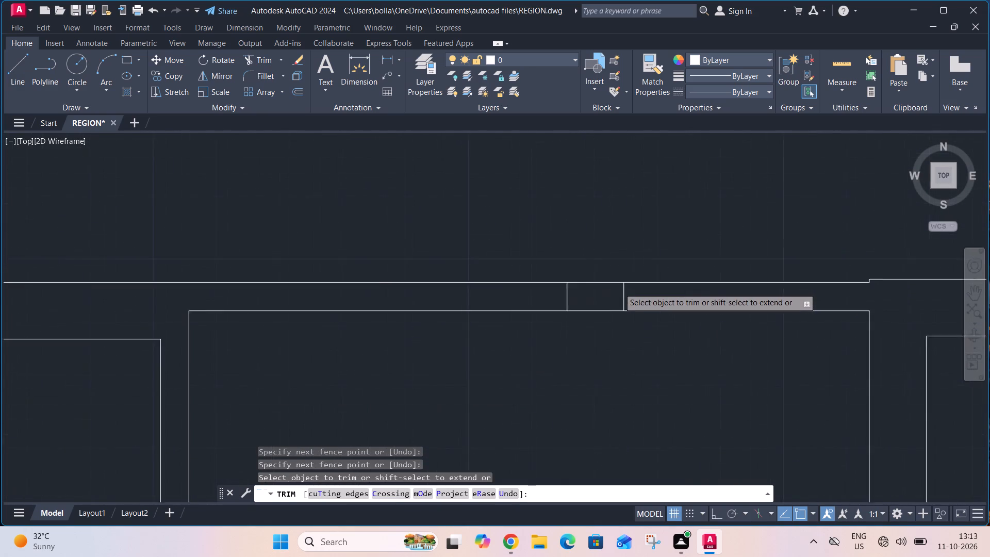
scroll(619, 288, "up", 2)
left_click(657, 305)
left_click(514, 301)
scroll(649, 285, "down", 4)
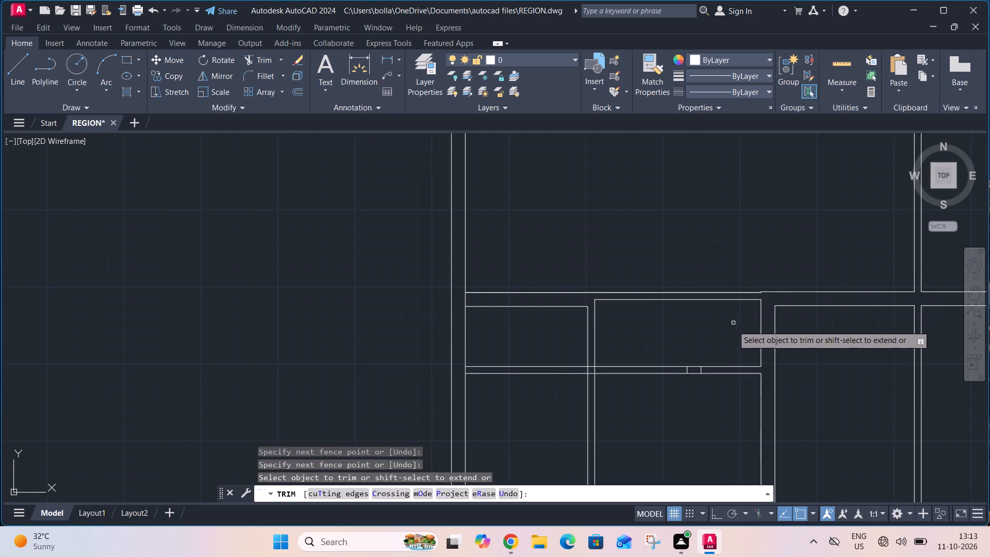
scroll(716, 376, "up", 4)
left_click(714, 342)
left_click(509, 342)
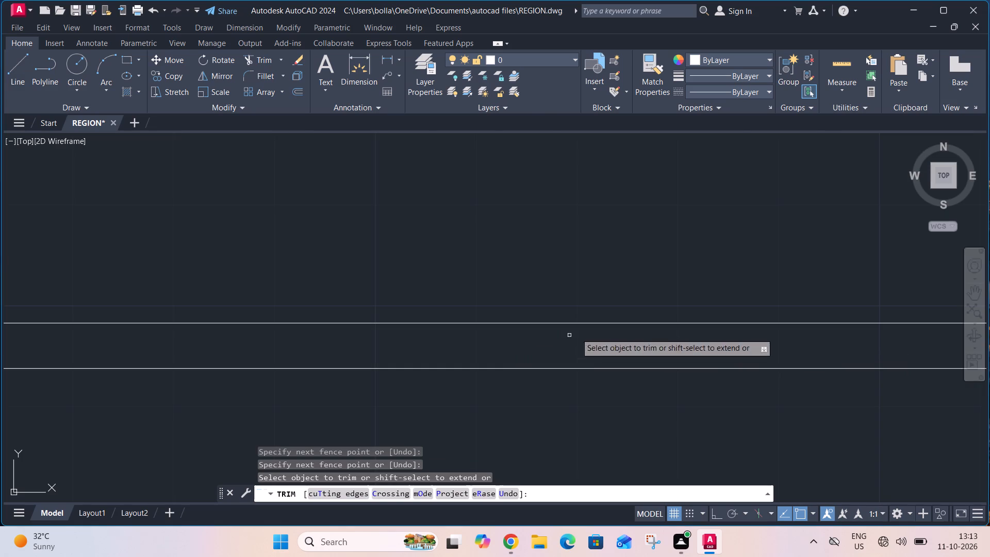
Trim the crossing of the lower 4.5" horizontal partition and the 4.5" vertical wall into an open junction.
scroll(677, 353, "down", 3)
scroll(518, 358, "up", 3)
left_click(518, 358)
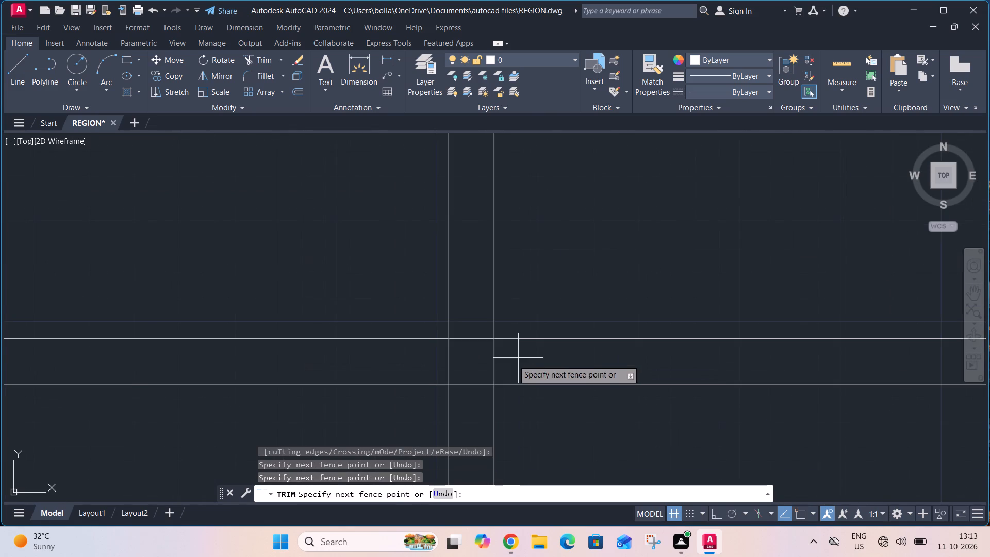
left_click(433, 354)
left_click(459, 405)
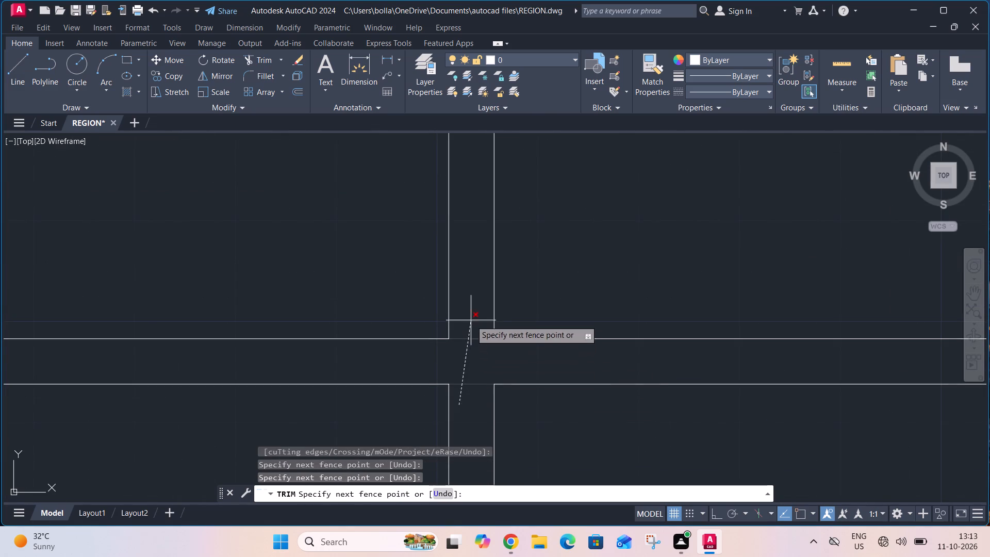
left_click(471, 320)
Trim the left outer wall's inner line where the two lower horizontal walls join it.
scroll(507, 346, "down", 3)
scroll(542, 300, "down", 2)
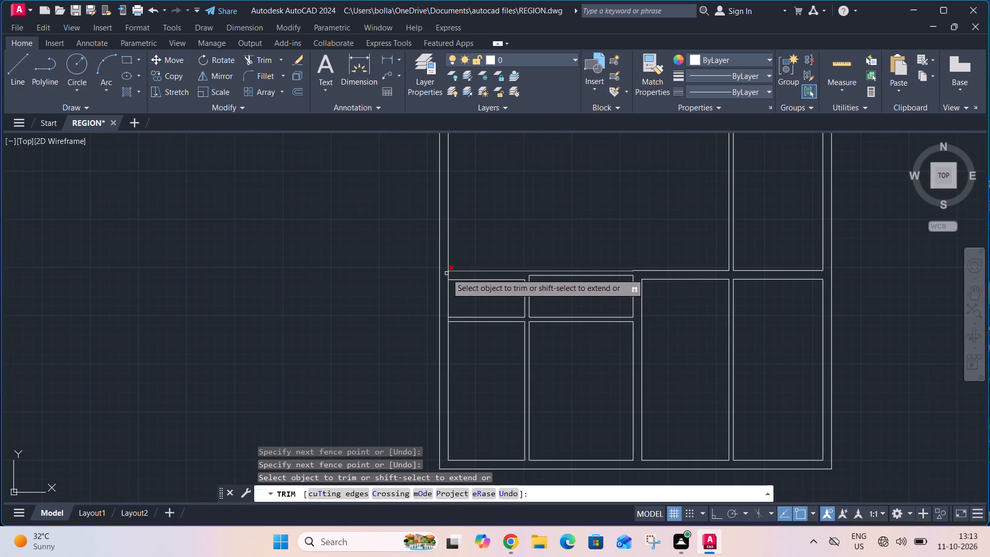
scroll(447, 277, "up", 3)
left_click(450, 277)
scroll(476, 261, "down", 3)
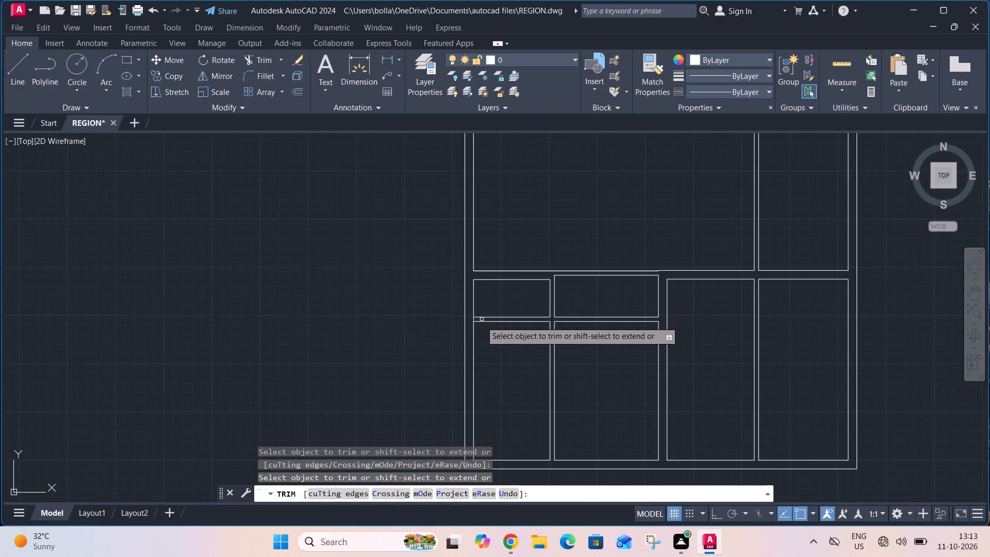
scroll(470, 320, "up", 4)
left_click(504, 316)
left_click(479, 319)
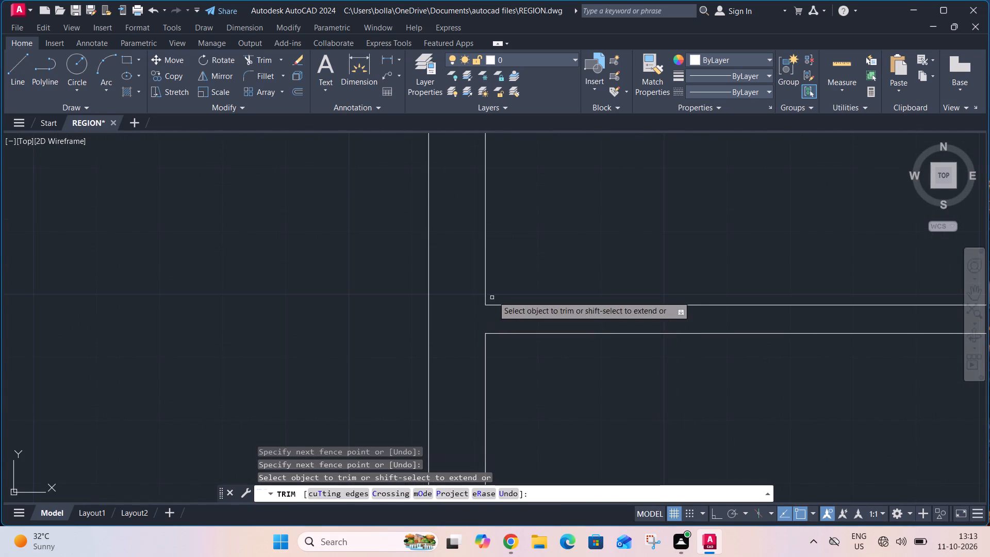
scroll(536, 261, "down", 4)
key("Escape")
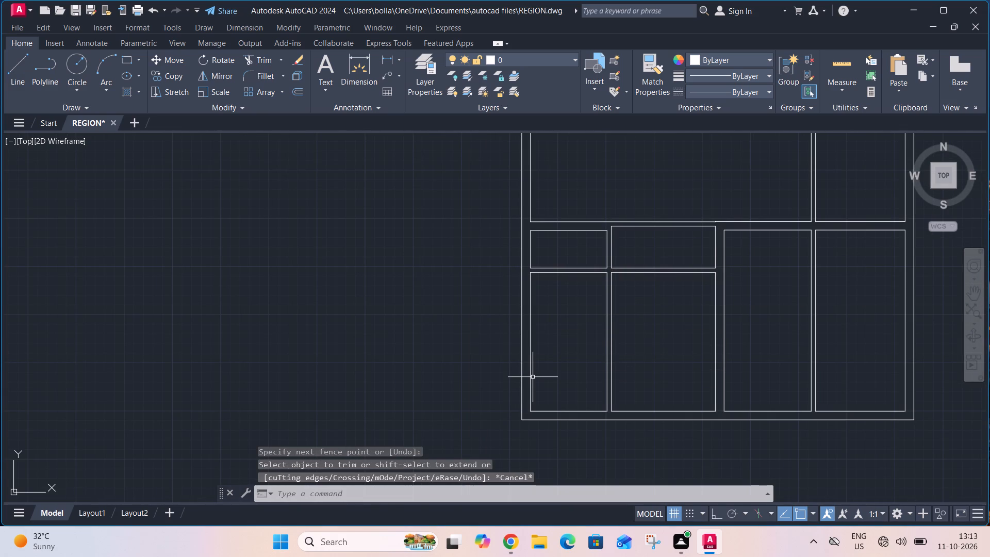
Measure the large central room's width along its lower wall with a linear dimension, without placing it.
left_click(390, 57)
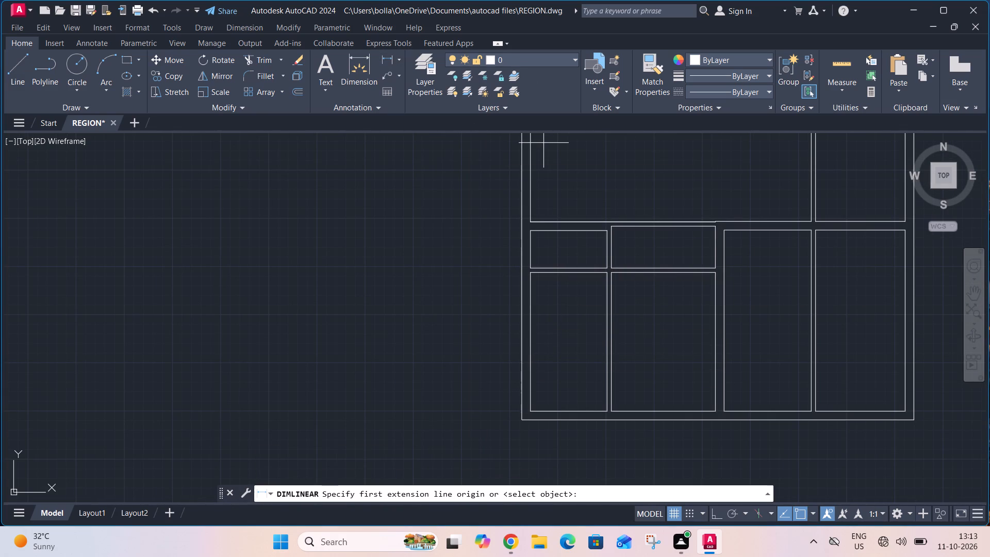
left_click(530, 220)
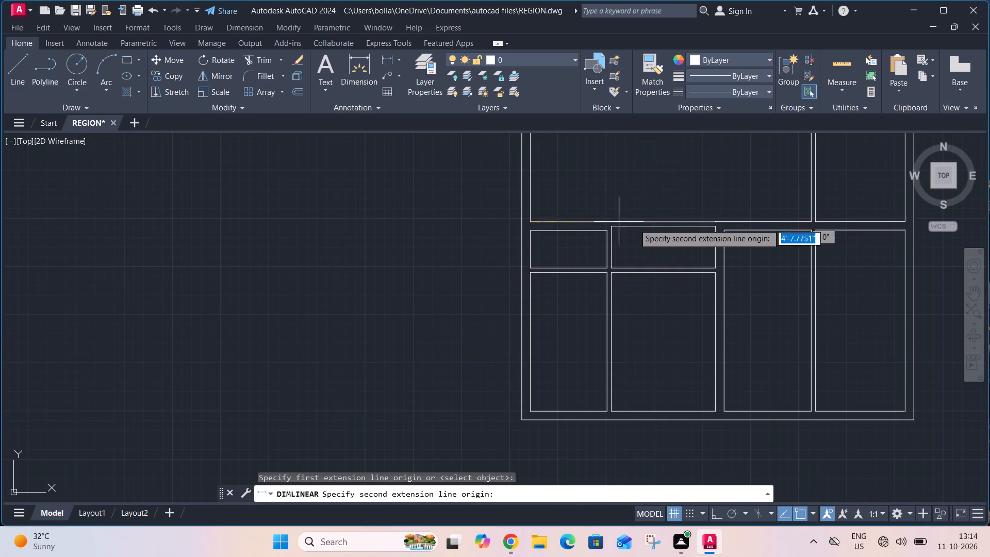
left_click(814, 223)
scroll(809, 213, "up", 2)
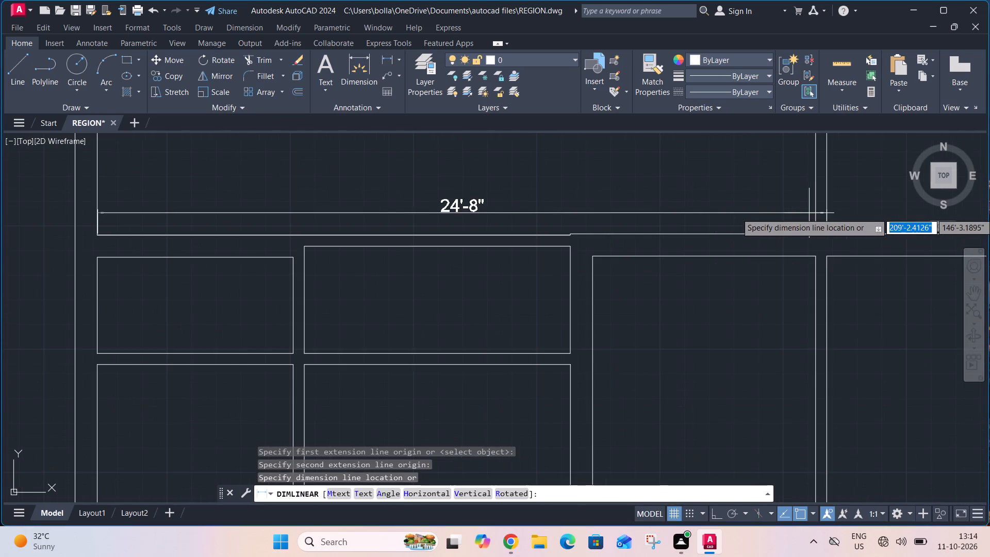
key("Escape")
scroll(807, 213, "down", 3)
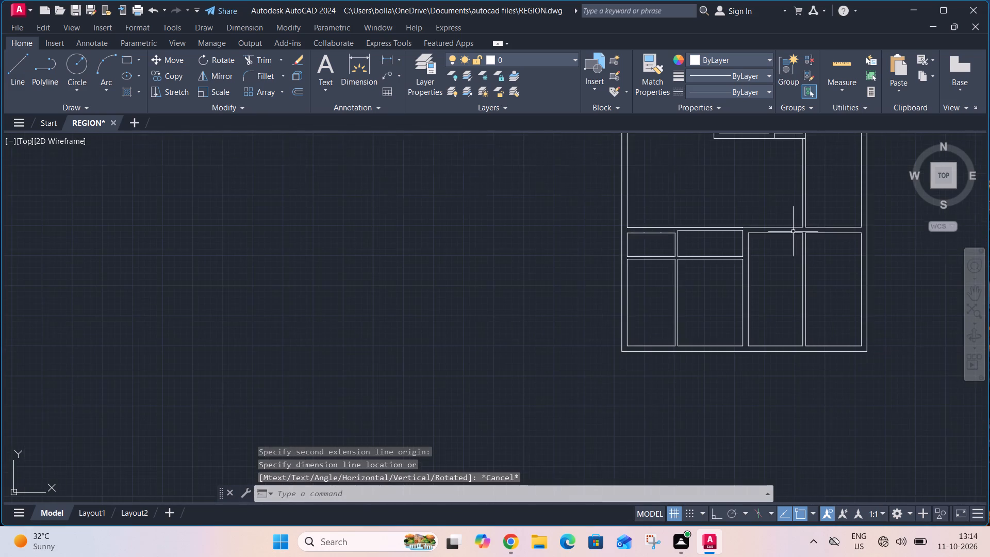
middle_click_drag(747, 206, 569, 355)
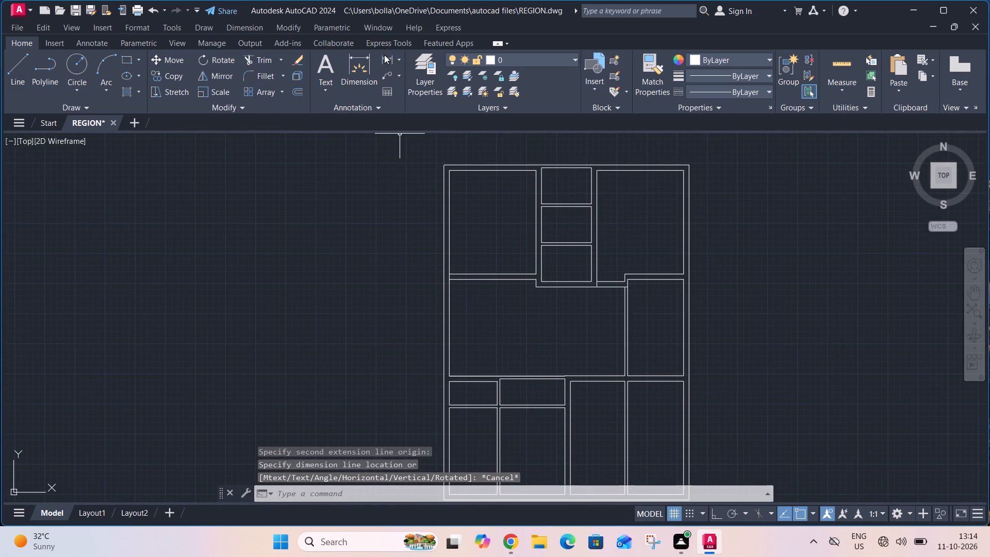
Measure the large central room's height along its left wall with a linear dimension, without placing it.
left_click(385, 57)
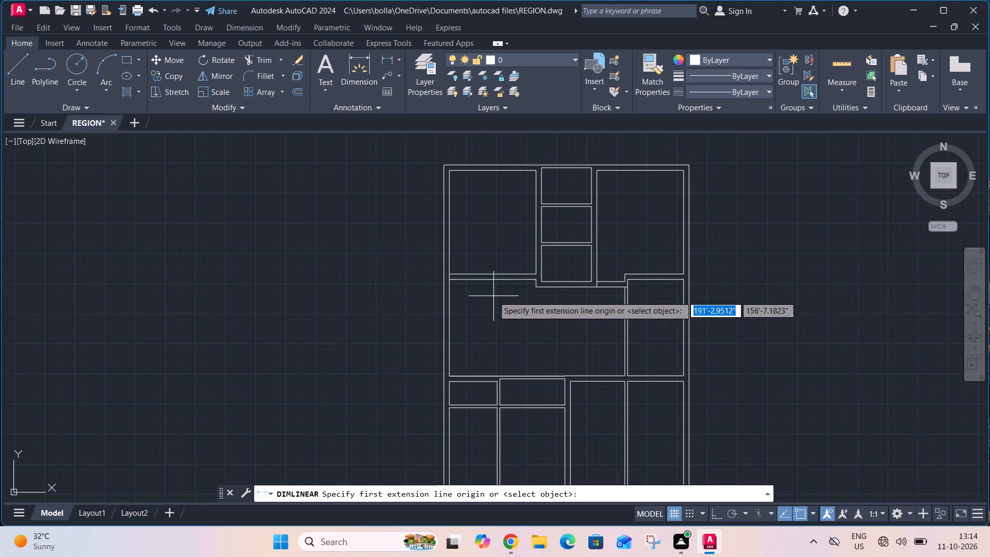
left_click(450, 281)
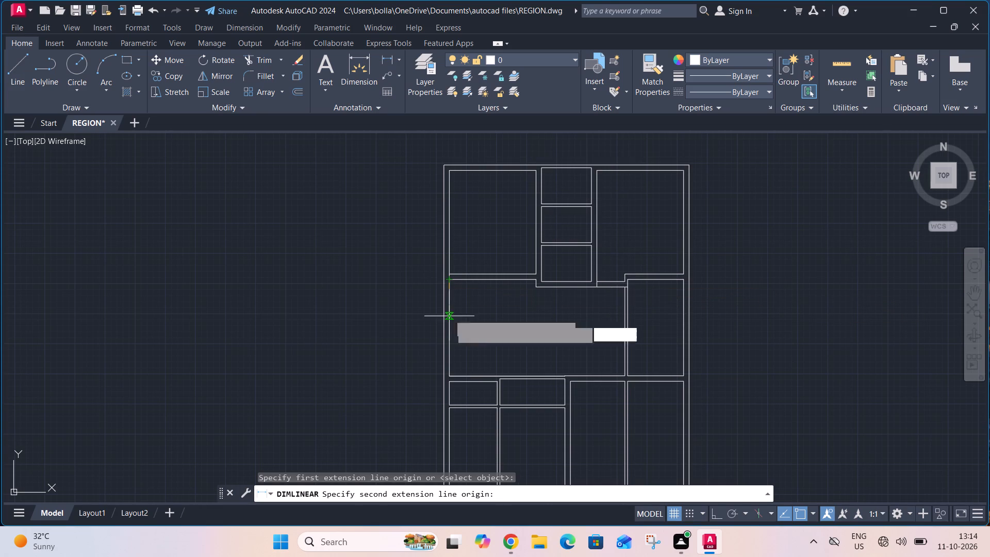
left_click(449, 375)
scroll(485, 379, "up", 1)
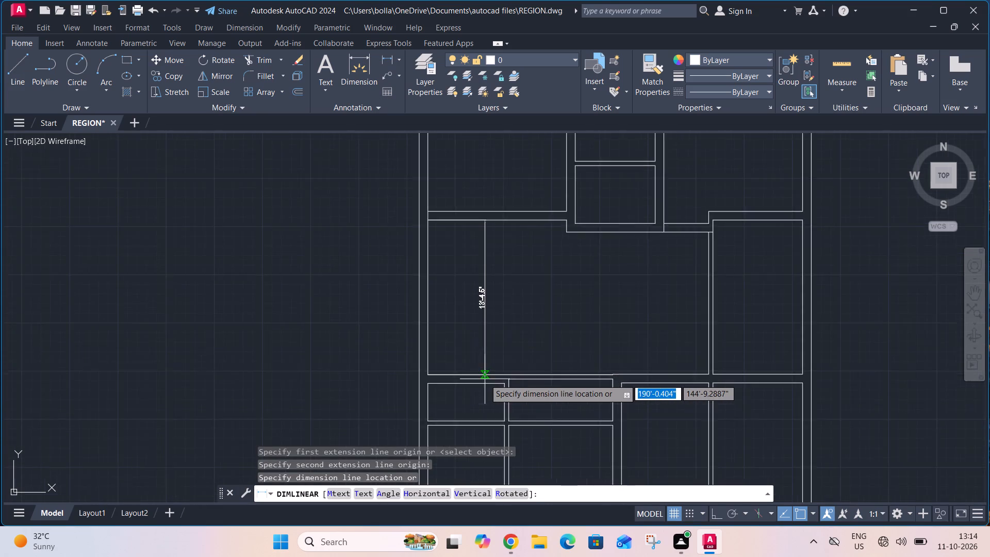
scroll(485, 379, "up", 1)
key("Escape")
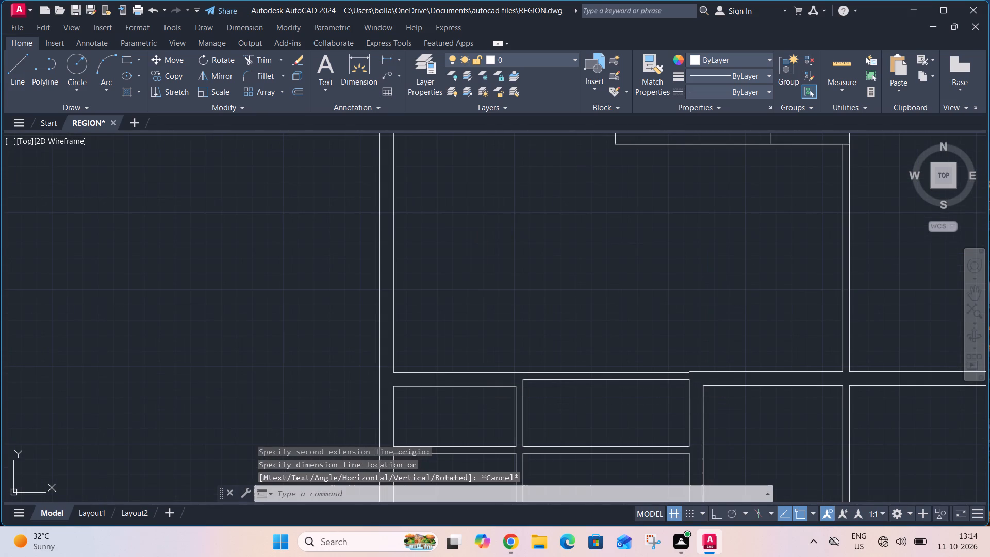
Trim away both lines of the 4.5" vertical wall dividing the two bottom-left rooms, below the horizontal partition.
scroll(473, 347, "down", 4)
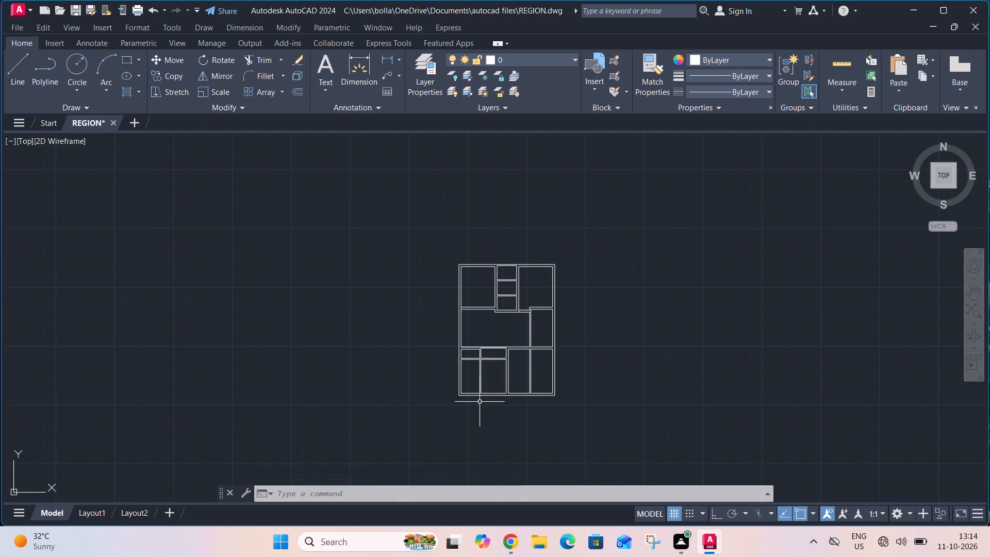
scroll(474, 404, "up", 2)
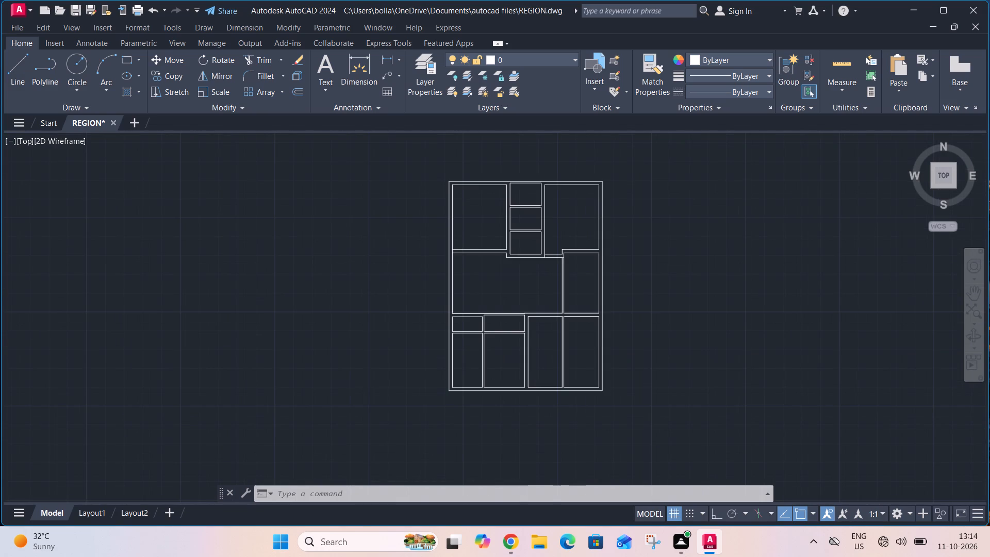
type("TR")
key("space")
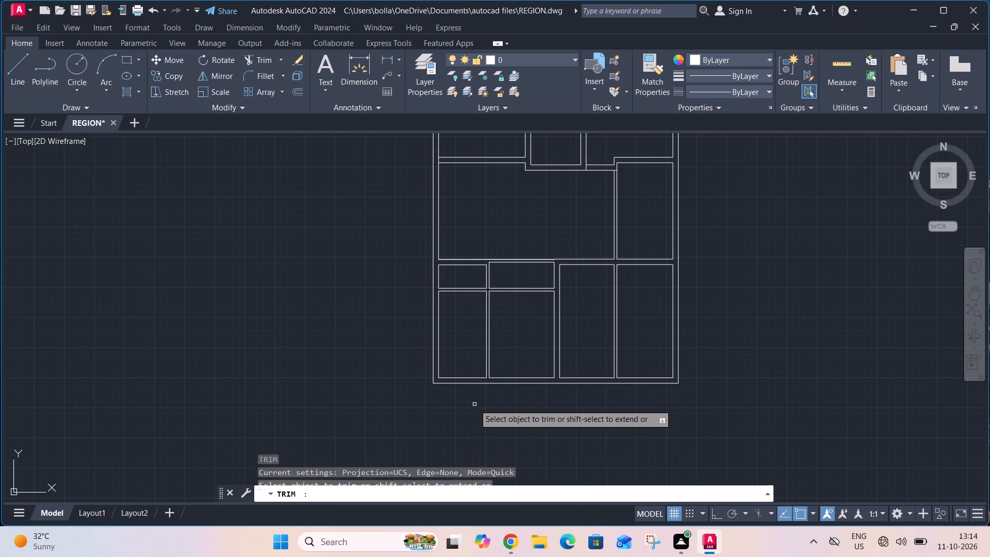
left_click(513, 336)
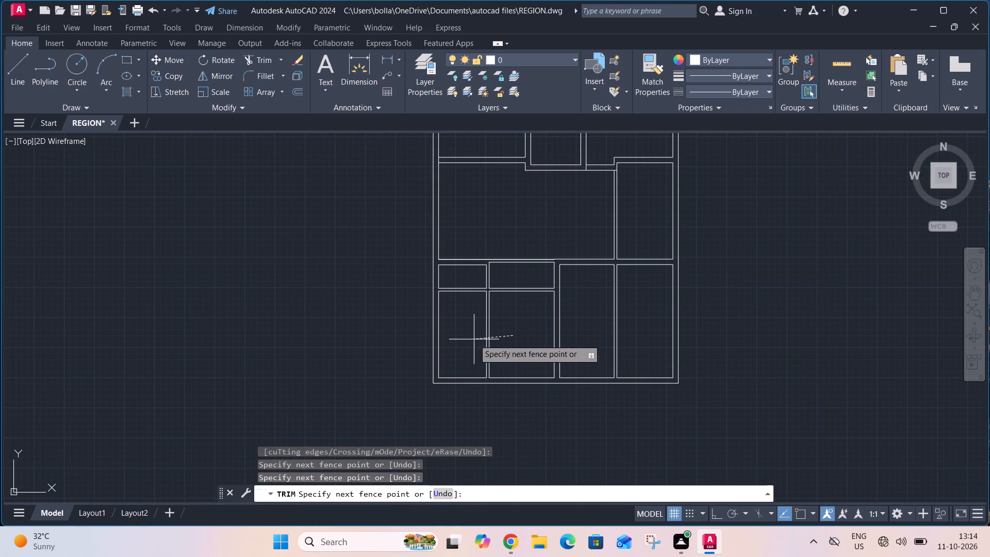
left_click(467, 342)
key("Escape")
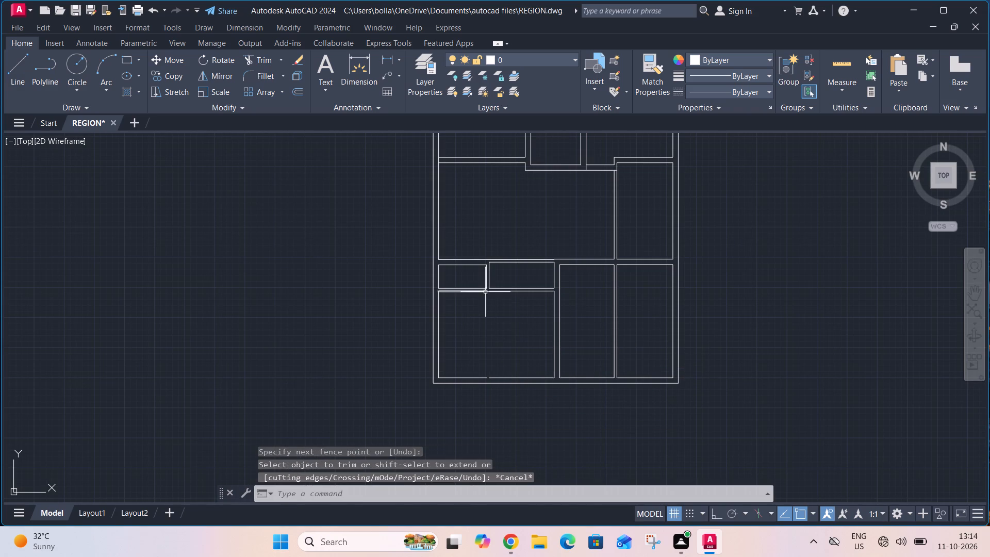
Join the two broken segments of the horizontal partition's lower line above the merged bottom-left room.
scroll(485, 292, "up", 6)
left_click(502, 283)
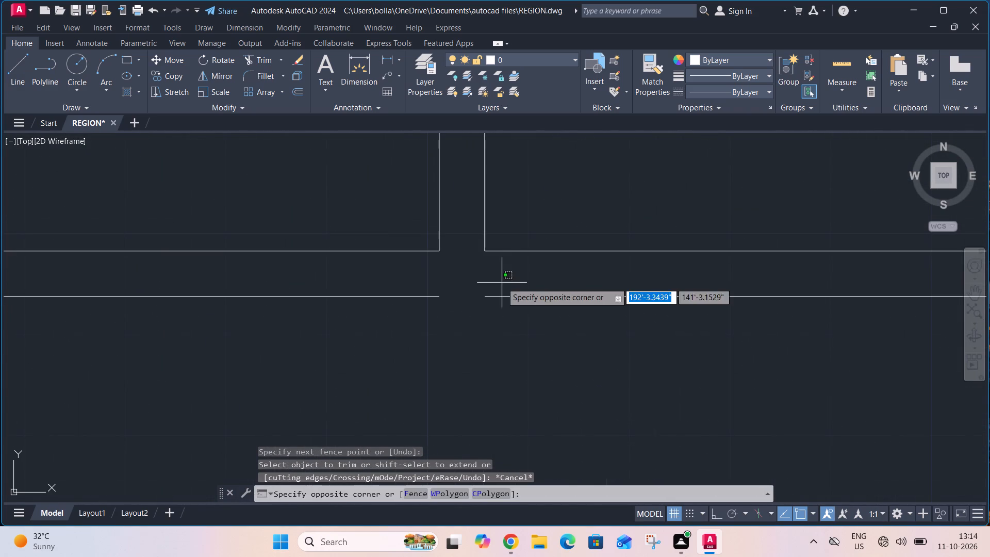
left_click(424, 319)
type("J")
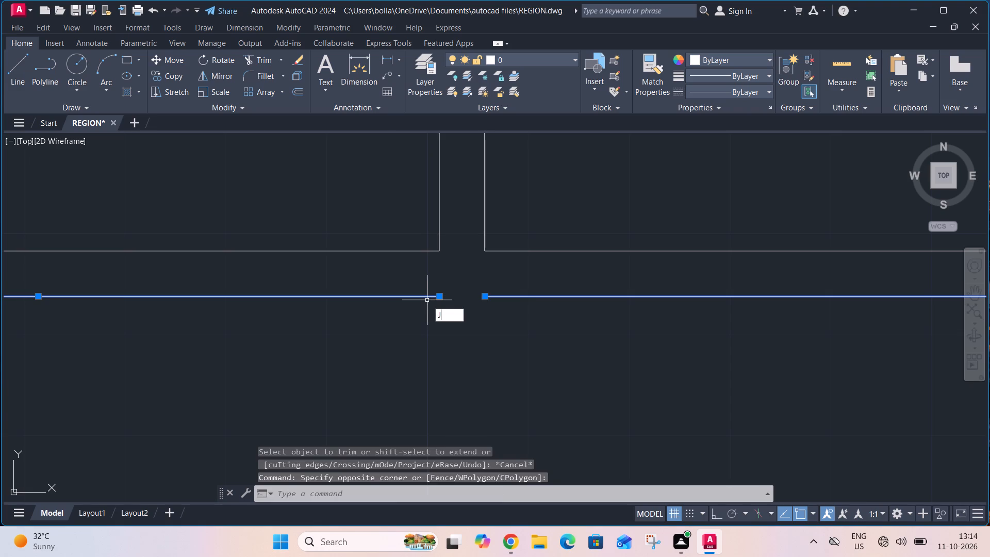
key("space")
Join the two broken segments of the bottom outer wall's inner line in the merged bottom-left room.
scroll(452, 263, "down", 3)
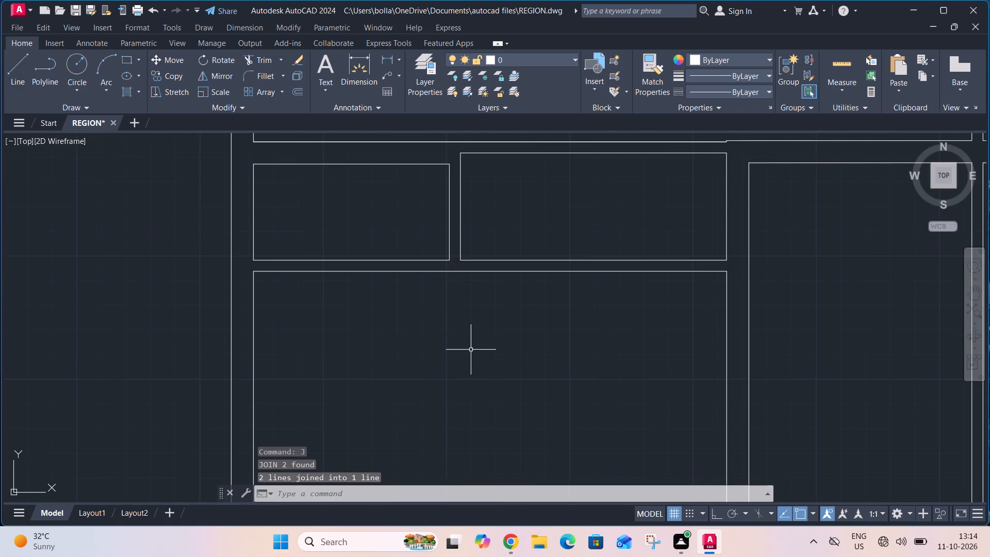
scroll(471, 349, "down", 2)
scroll(451, 485, "up", 11)
left_click(688, 285)
left_click(521, 353)
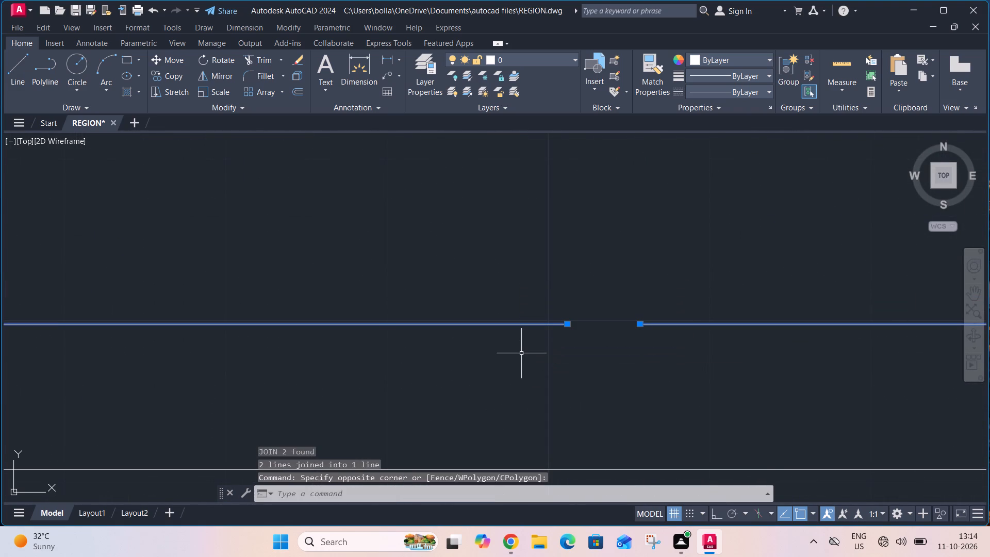
type("J")
key("space")
Draw a 9" line across the bottom outer wall at the midpoint of the merged bottom-left room's lower side.
scroll(521, 353, "down", 3)
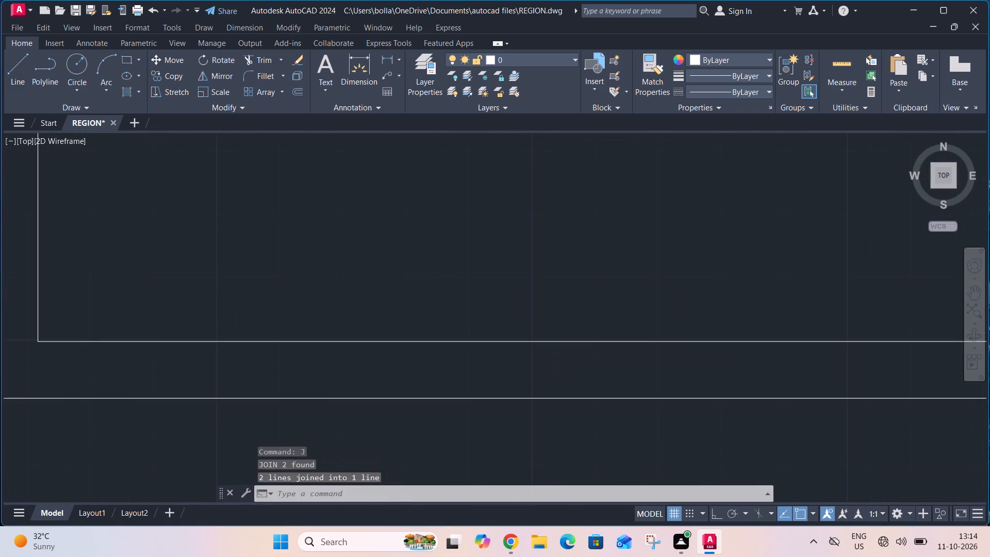
type("L")
key("space")
scroll(574, 350, "down", 3)
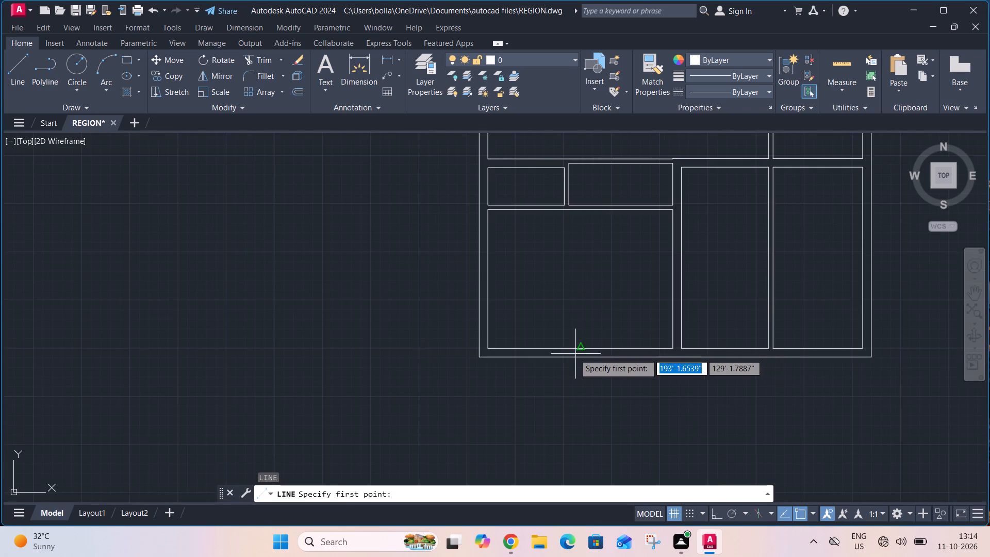
left_click(580, 351)
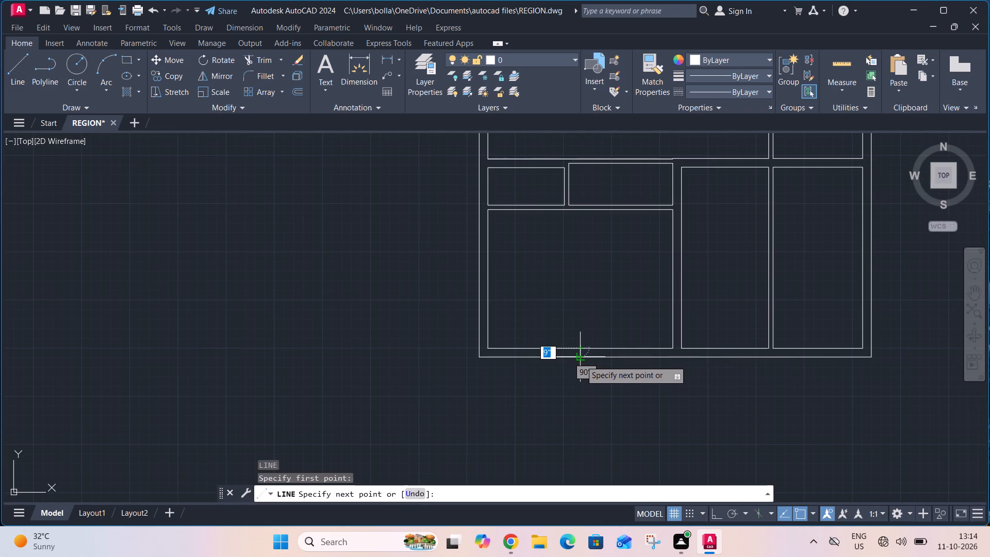
scroll(581, 361, "up", 3)
left_click(582, 353)
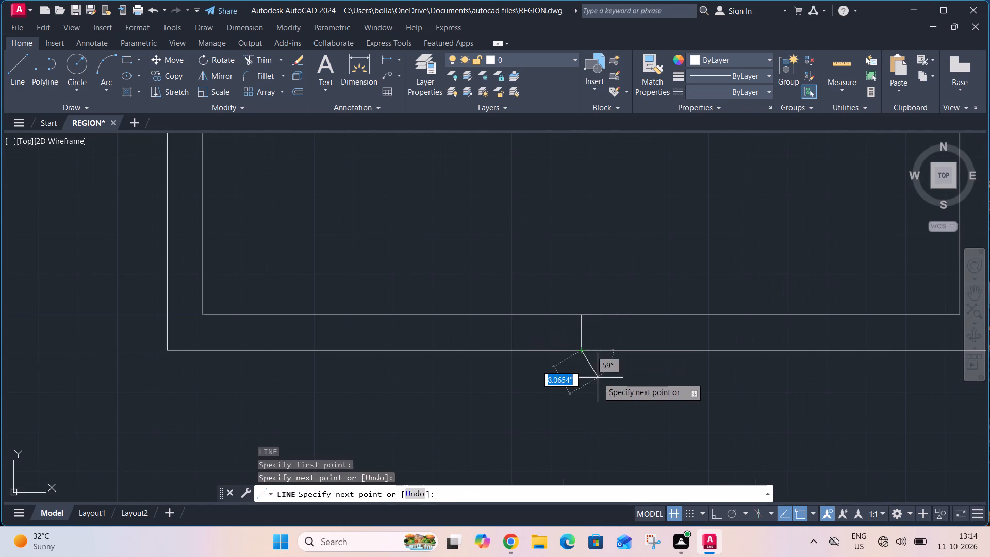
key("Escape")
Offset the short cross line in the bottom outer wall by 3' to both sides.
type("O")
key("space")
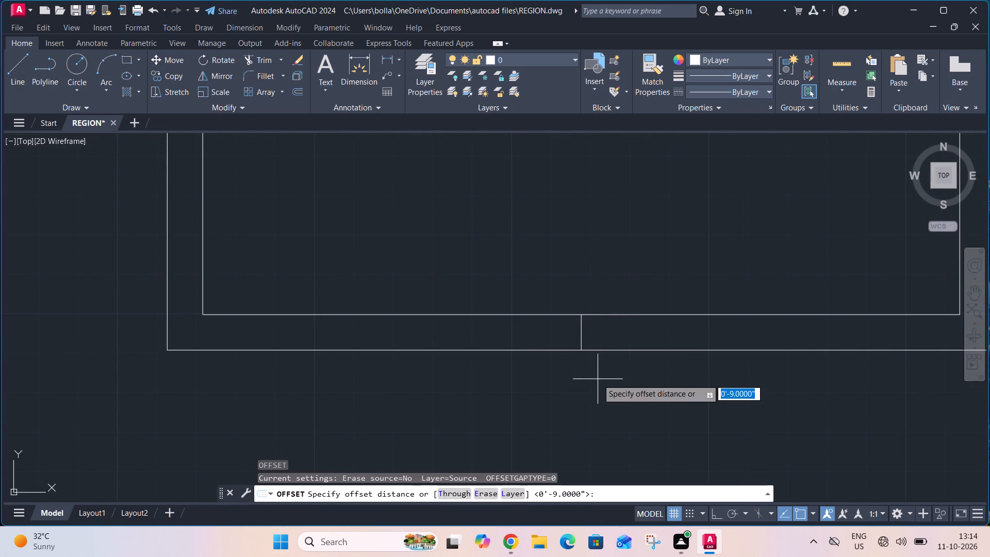
type("3'")
key("Return")
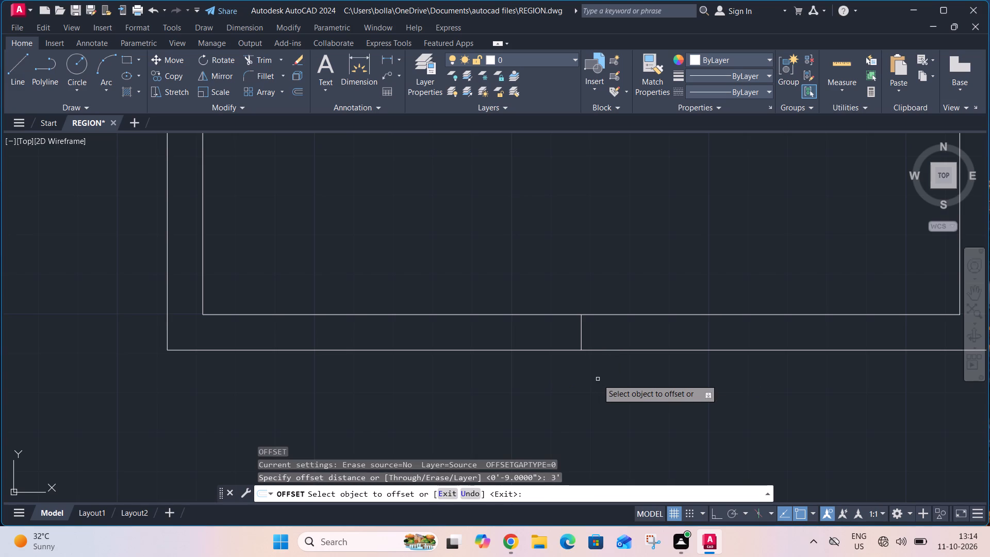
left_click(580, 330)
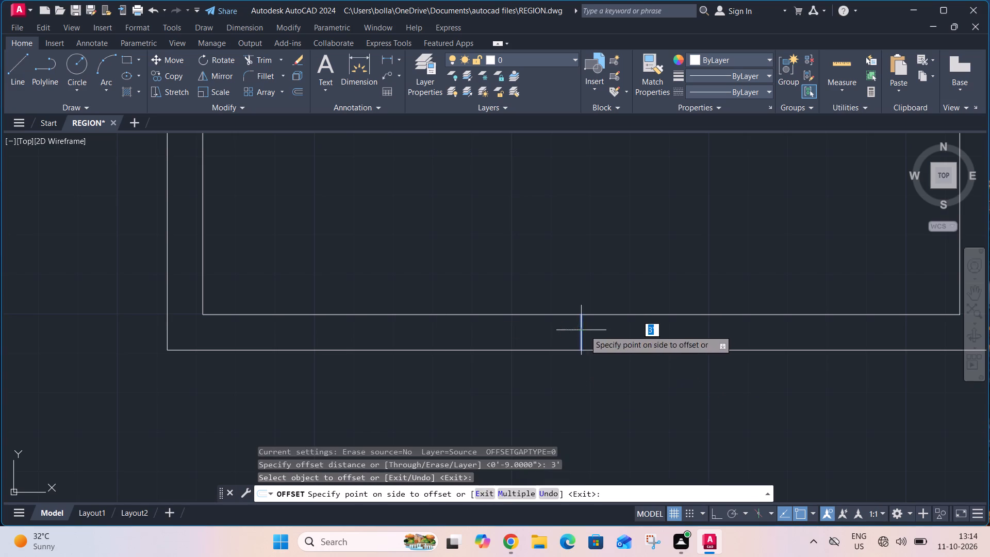
left_click(597, 324)
left_click(582, 335)
left_click(543, 338)
key("Escape")
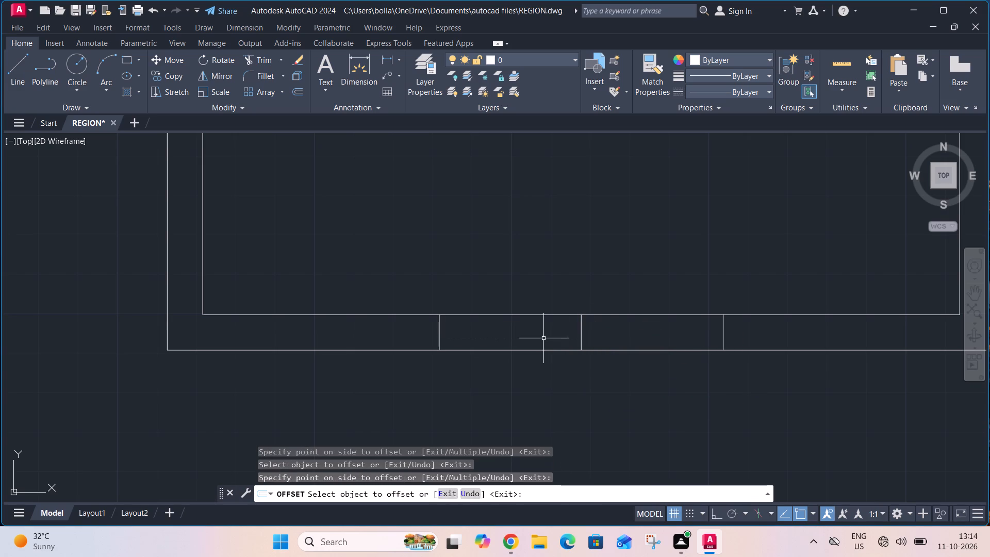
Delete the original middle cross line between the two offset lines in the bottom wall.
left_click_drag(610, 335, 605, 335)
left_click(553, 347)
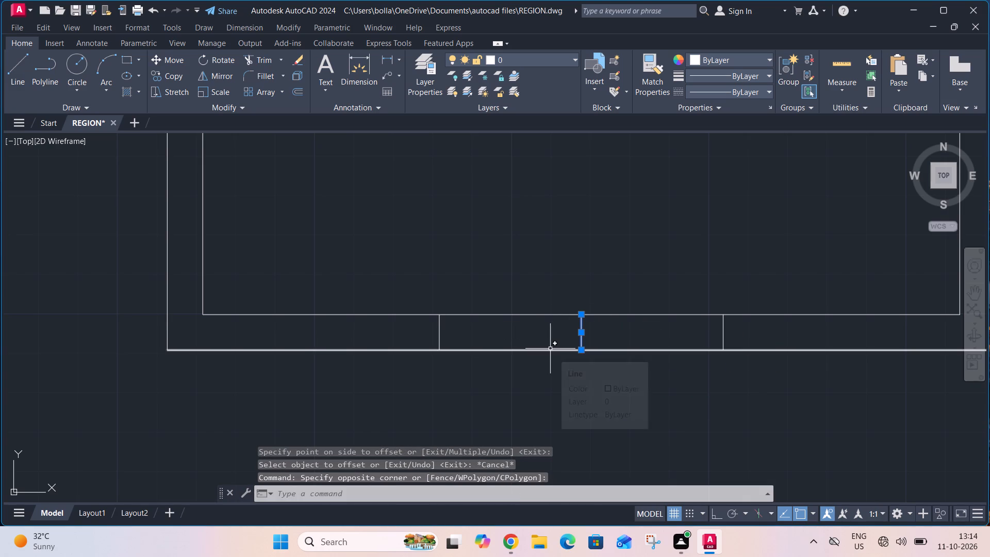
key("Delete")
Draw three 6' lines between the two cross lines, along the wall's inner face, outer face and mid-thickness.
type("L")
key("space")
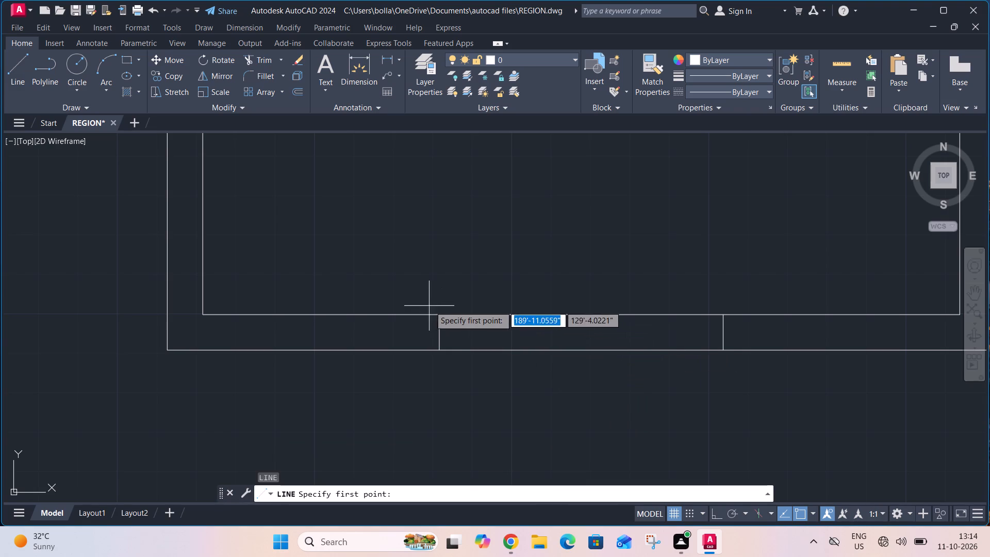
left_click(438, 313)
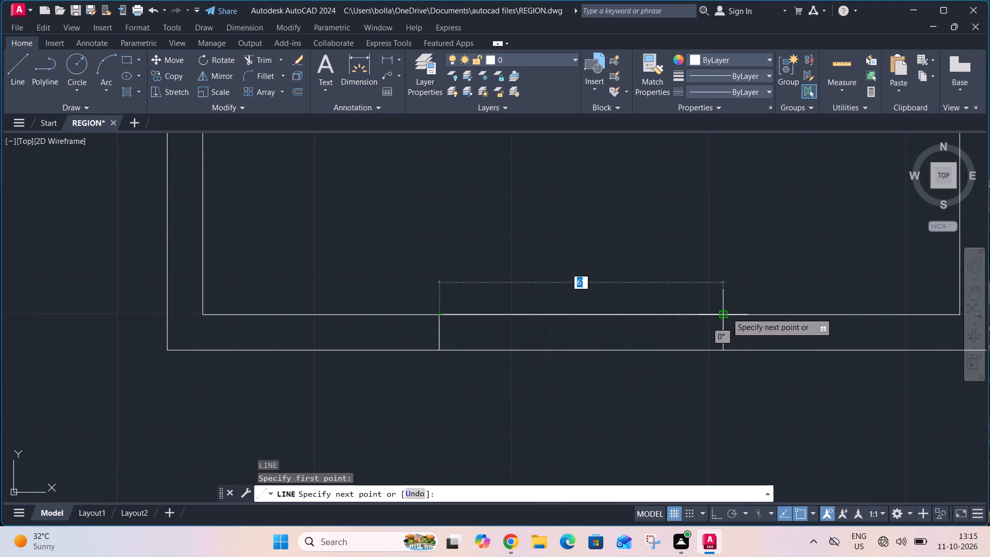
left_click(724, 314)
key("space")
key("space")
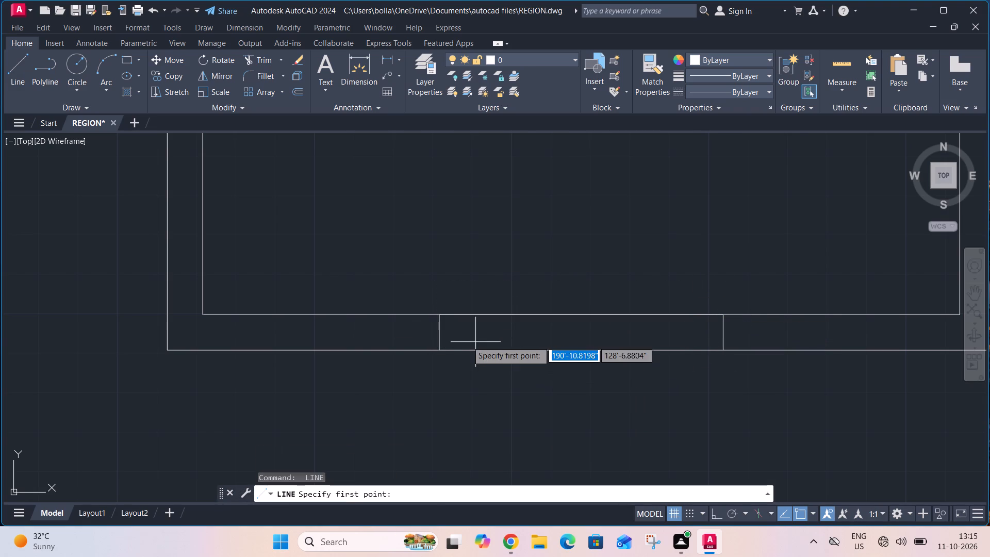
left_click(439, 348)
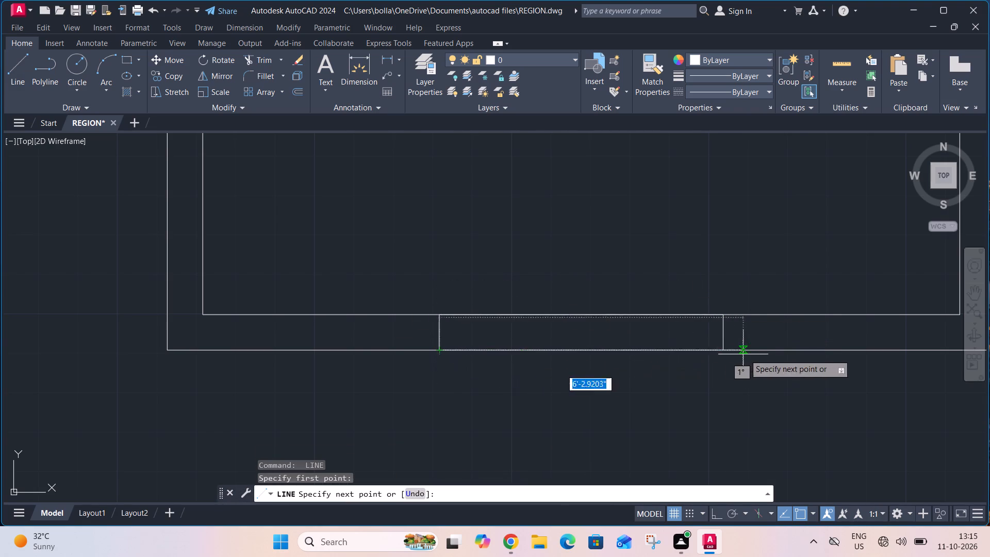
left_click(723, 350)
key("space")
key("space")
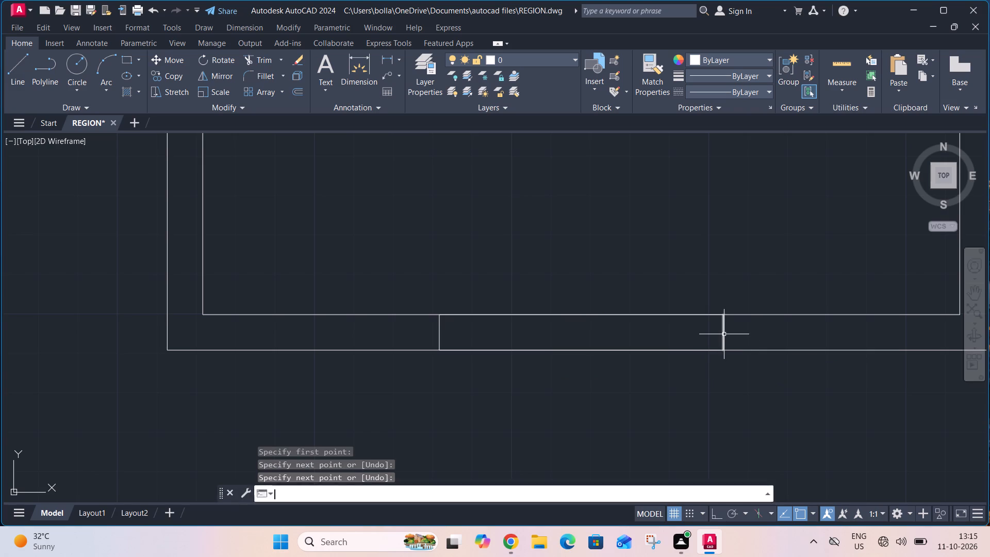
left_click(724, 334)
left_click(440, 330)
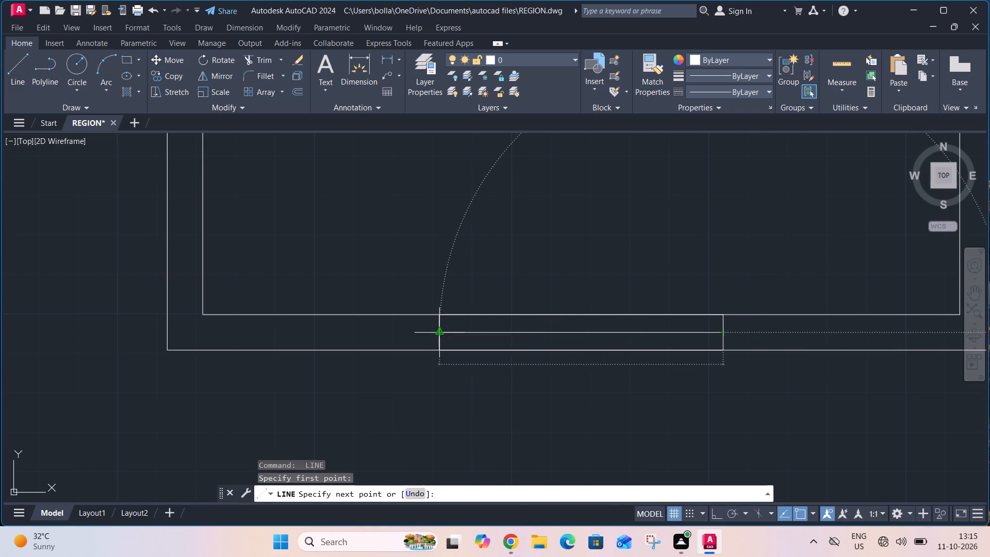
key("space")
Offset the window's middle line by 1" to both sides.
type("O")
key("space")
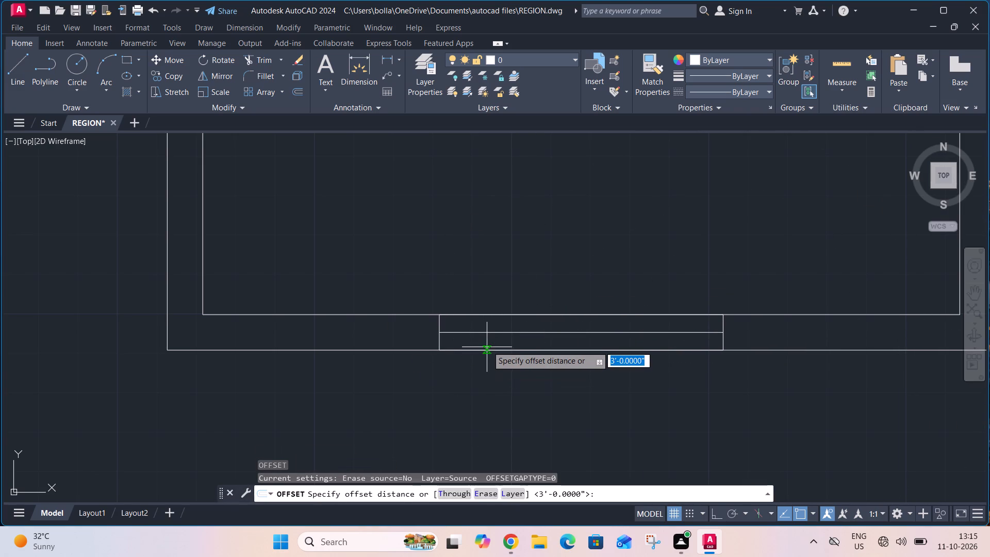
type("1\"")
key("Return")
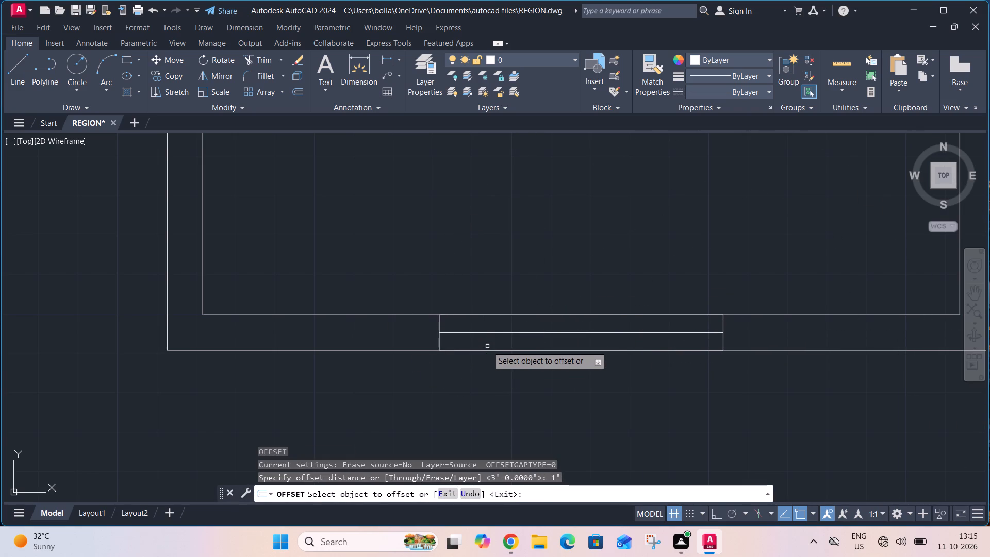
scroll(520, 332, "up", 3)
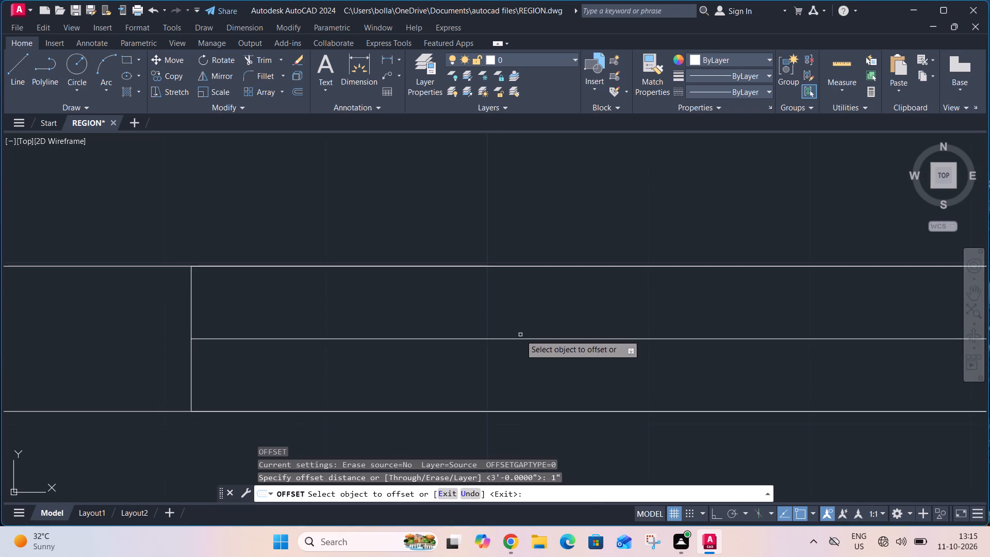
left_click(520, 339)
left_click(524, 322)
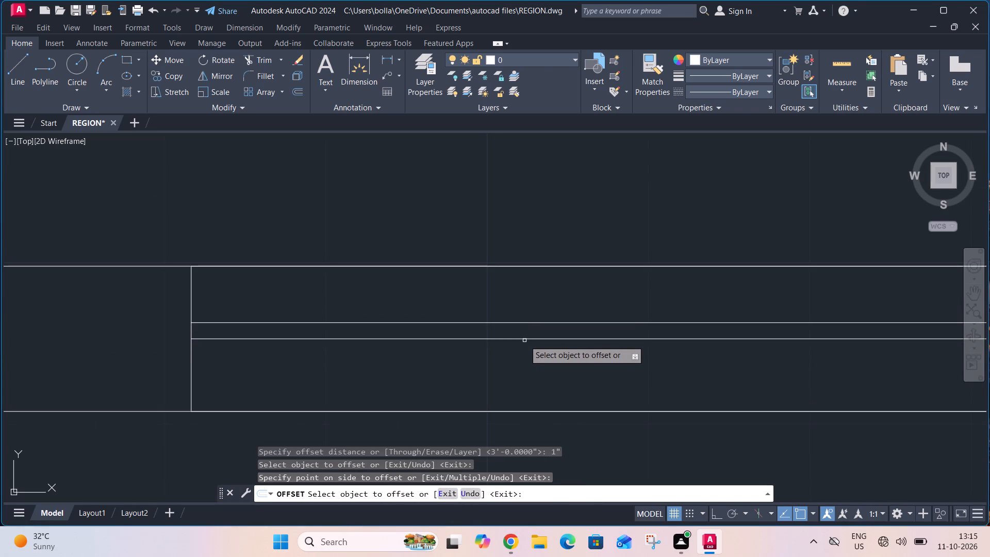
left_click(524, 340)
left_click(526, 360)
key("Escape")
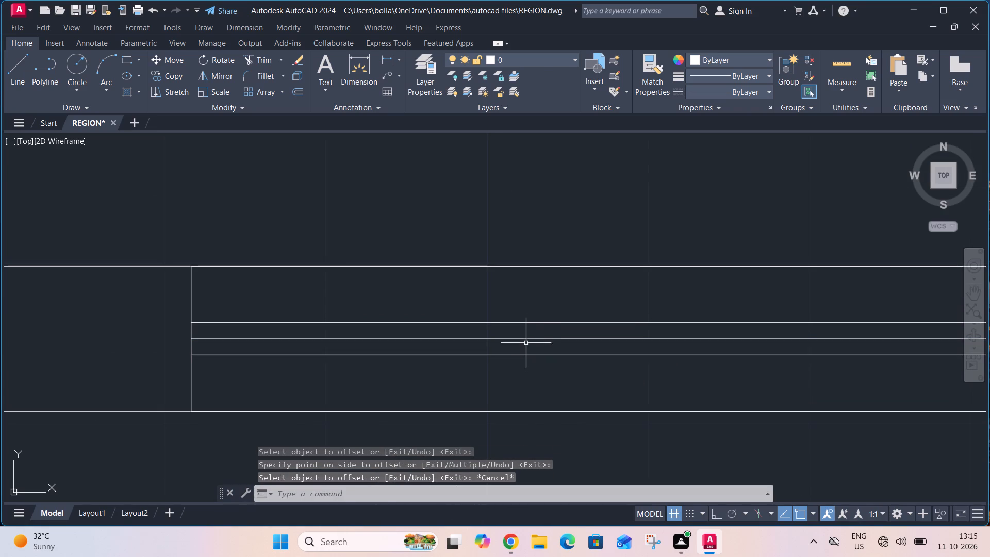
Delete the window's original middle line, keeping the two offset lines as the glazing.
left_click(527, 341)
left_click(530, 336)
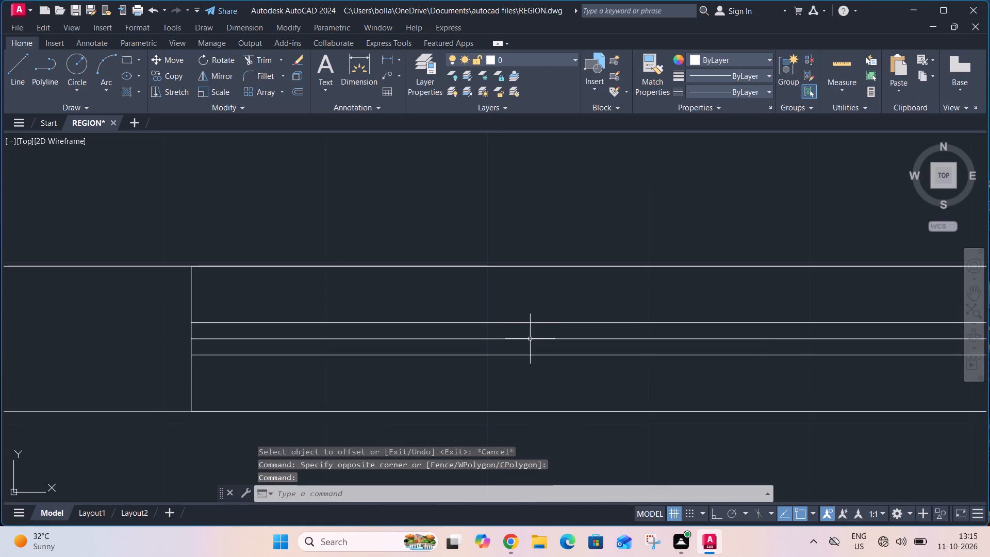
left_click(530, 339)
key("Delete")
scroll(531, 340, "down", 3)
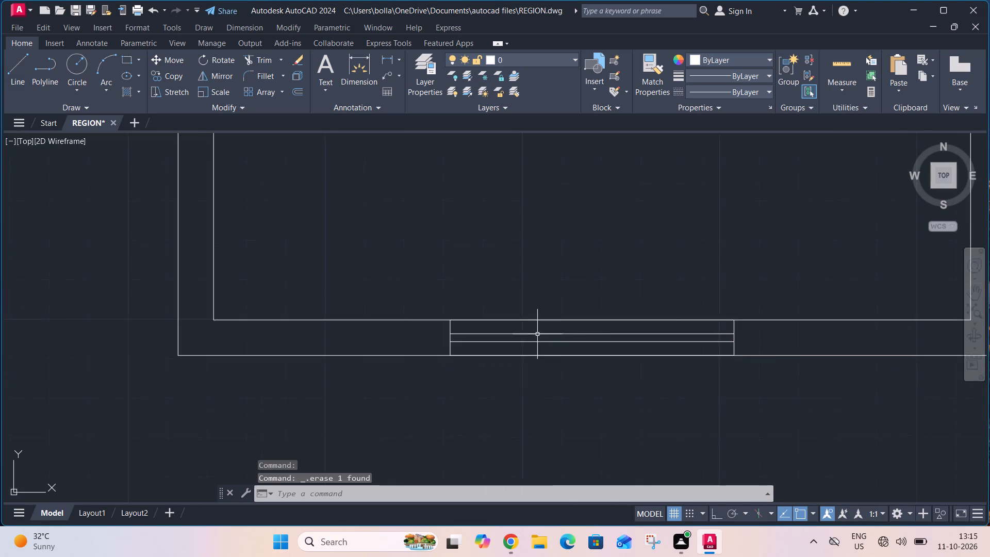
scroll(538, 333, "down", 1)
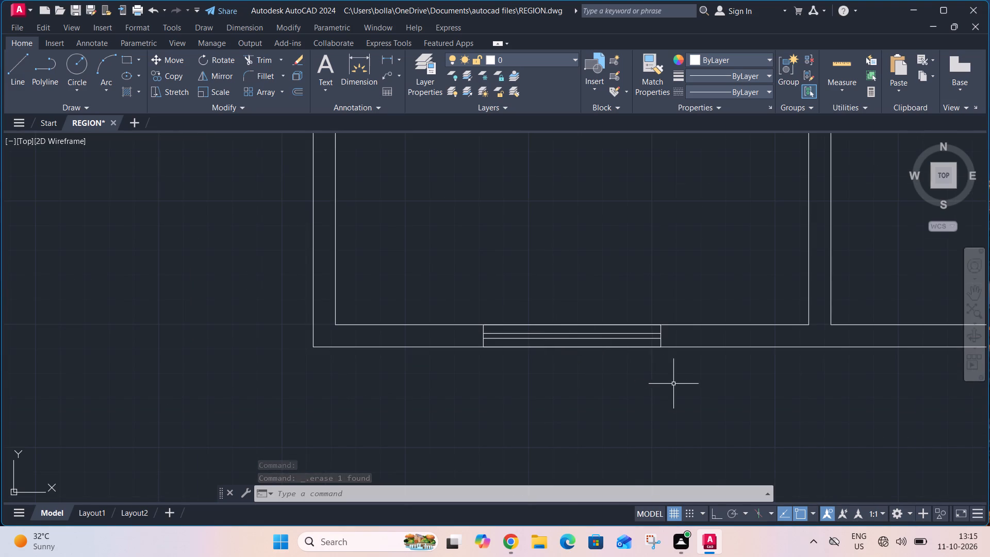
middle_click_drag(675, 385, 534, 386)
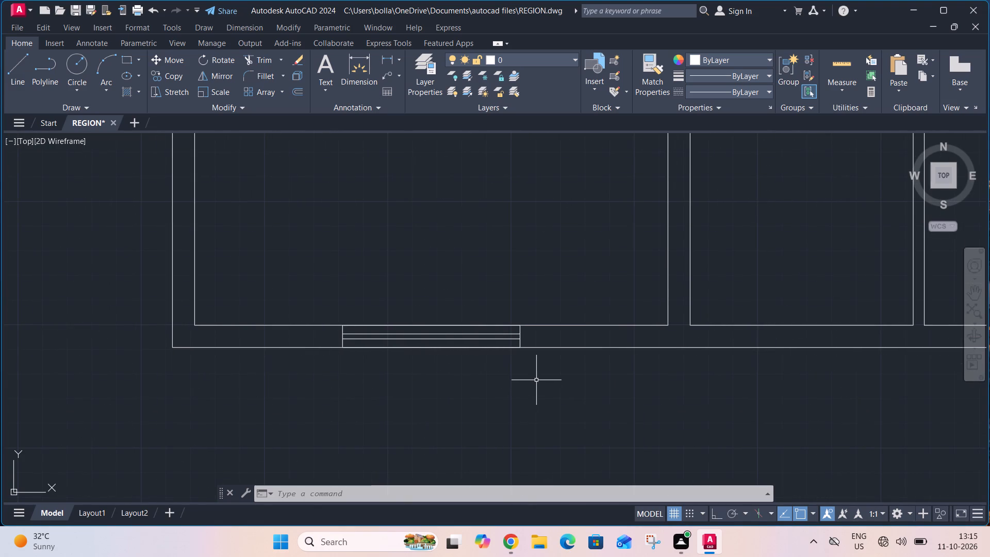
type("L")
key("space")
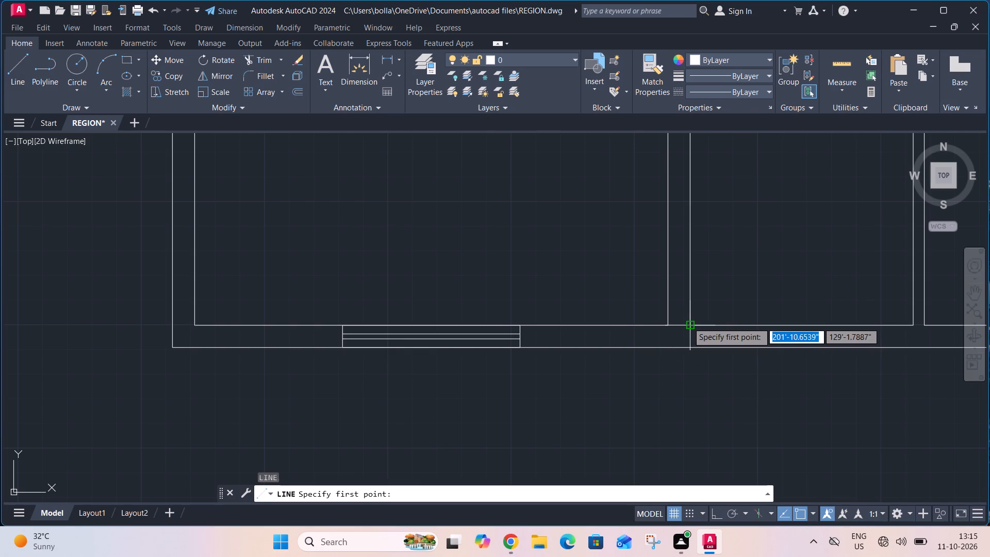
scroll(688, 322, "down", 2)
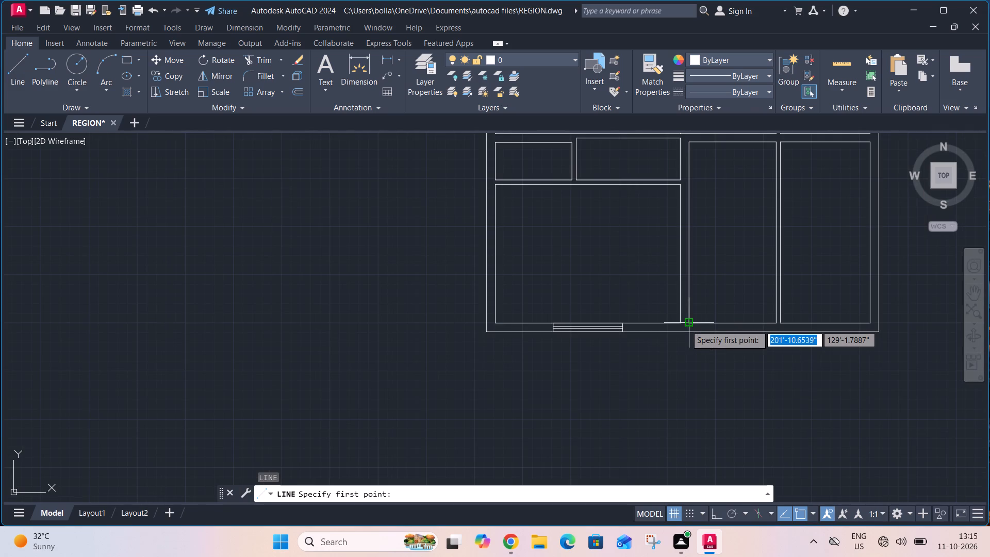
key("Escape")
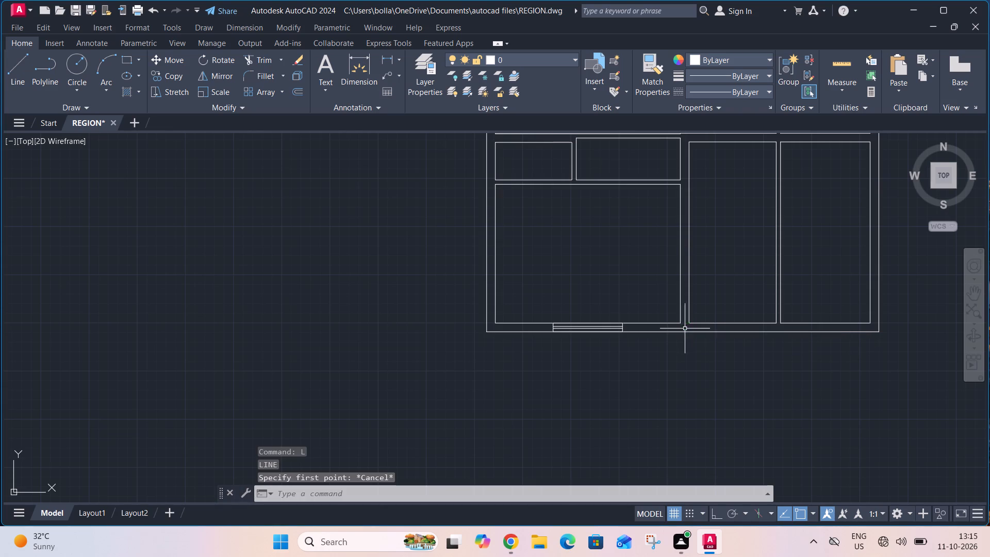
Trim away both lines of the thin vertical partition between the two lower-right rooms.
type("TR")
key("space")
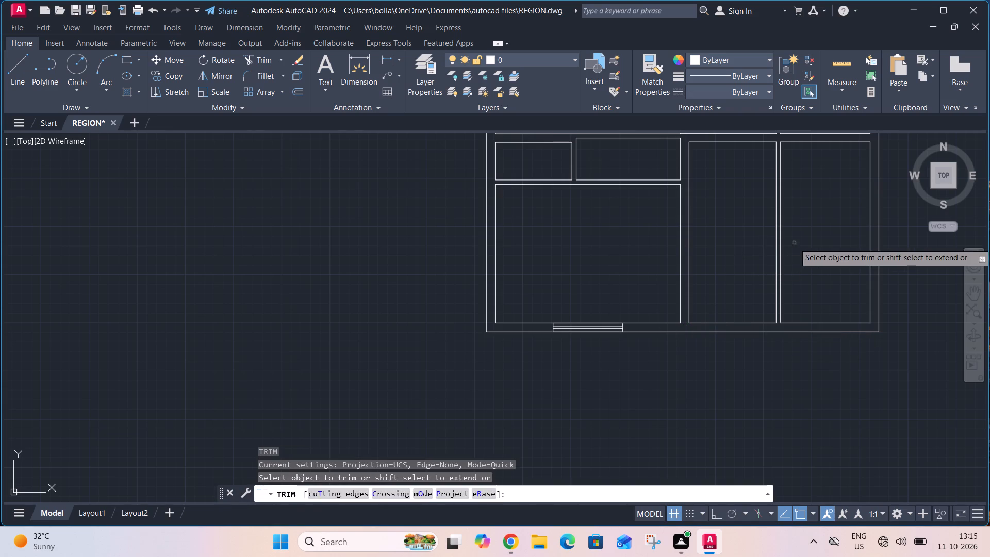
left_click(796, 242)
left_click(764, 259)
key("Escape")
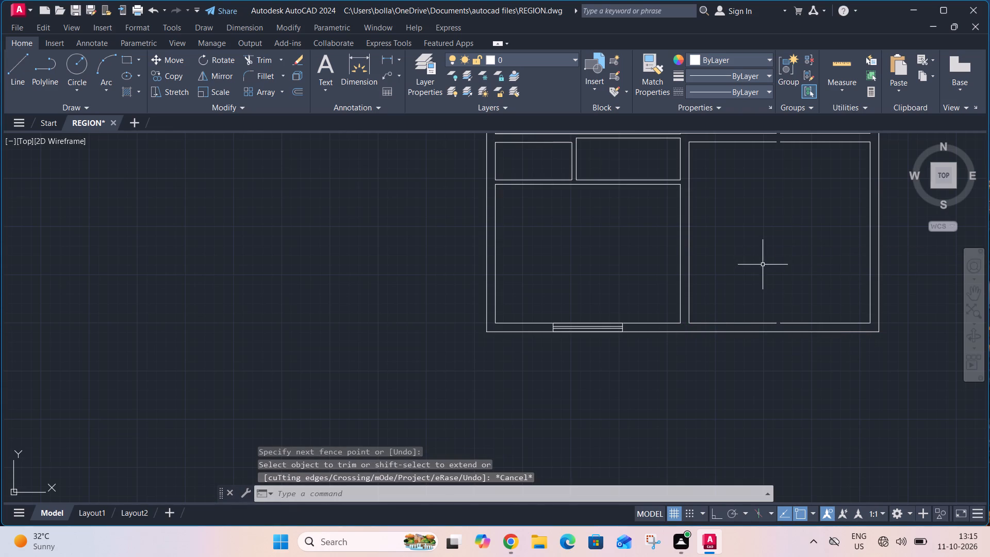
Join the broken wall lines across the gaps at the upper and lower ends of the removed partition.
middle_click_drag(774, 199, 609, 325)
scroll(602, 271, "up", 4)
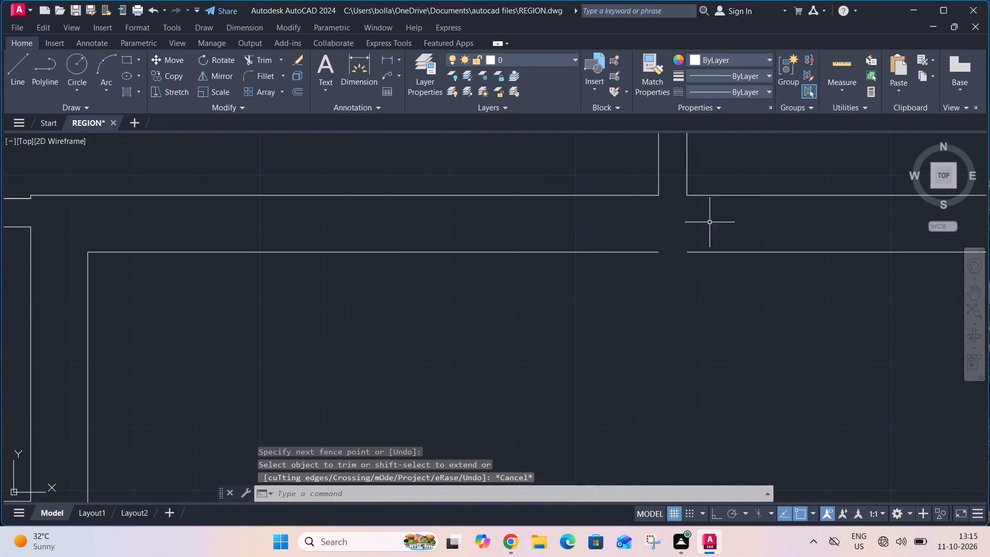
left_click(718, 223)
left_click(626, 274)
key("j")
key("space")
scroll(638, 218, "down", 4)
scroll(627, 420, "up", 5)
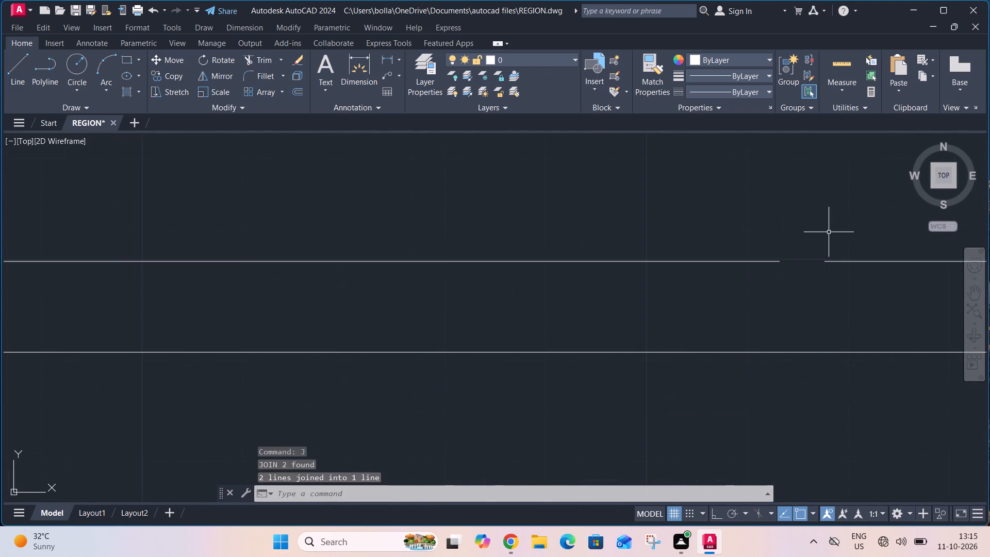
left_click(844, 230)
left_click(743, 292)
type("J")
key("space")
Draw a cross line through the bottom wall from the merged room's lower-left inner corner and trim it at the outer face.
scroll(740, 297, "down", 4)
key("l")
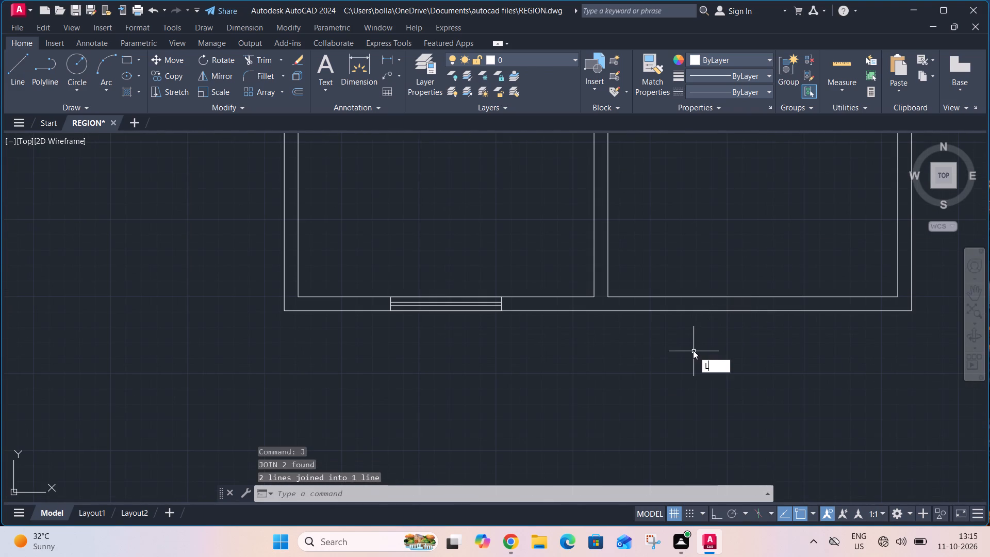
key("space")
scroll(638, 321, "up", 3)
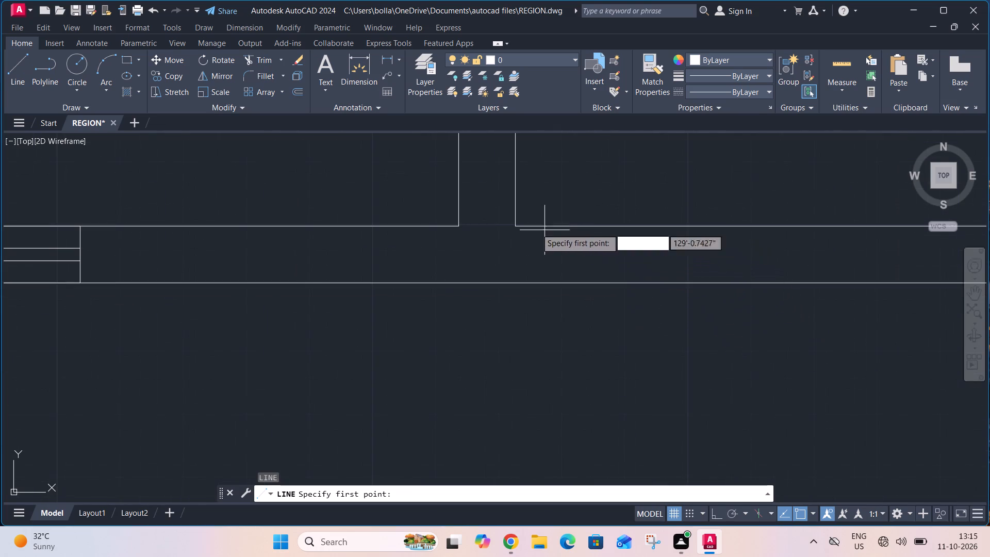
left_click(515, 224)
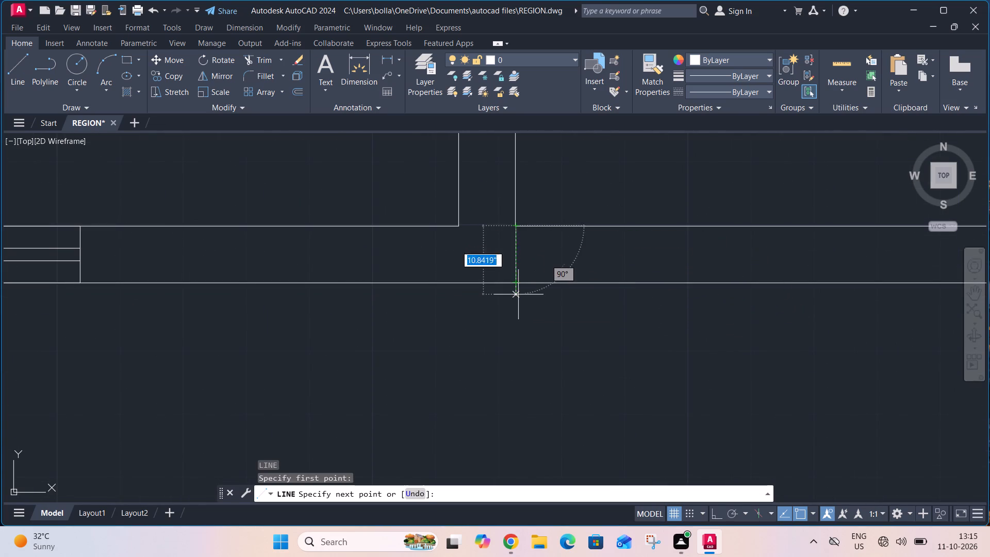
left_click(518, 294)
key("Escape")
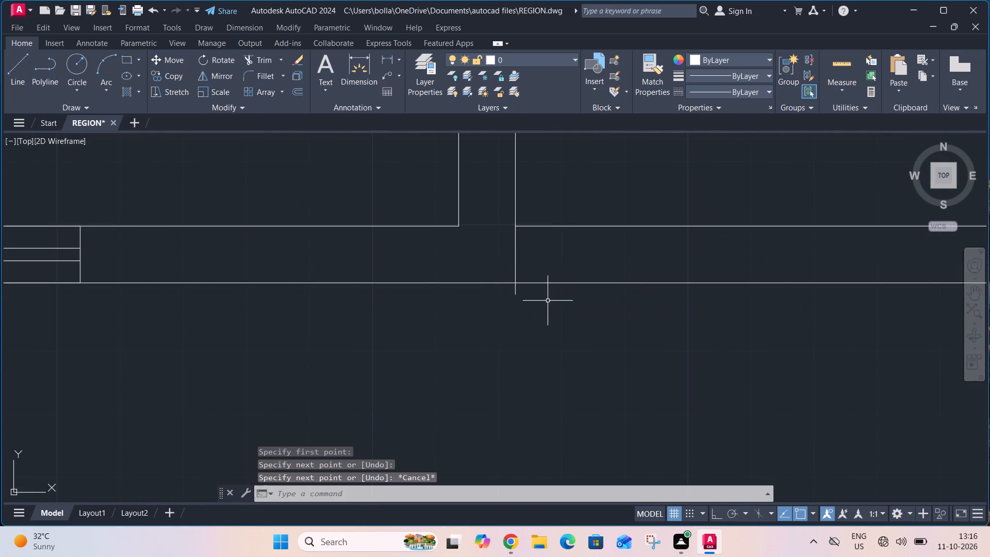
type("TR")
key("space")
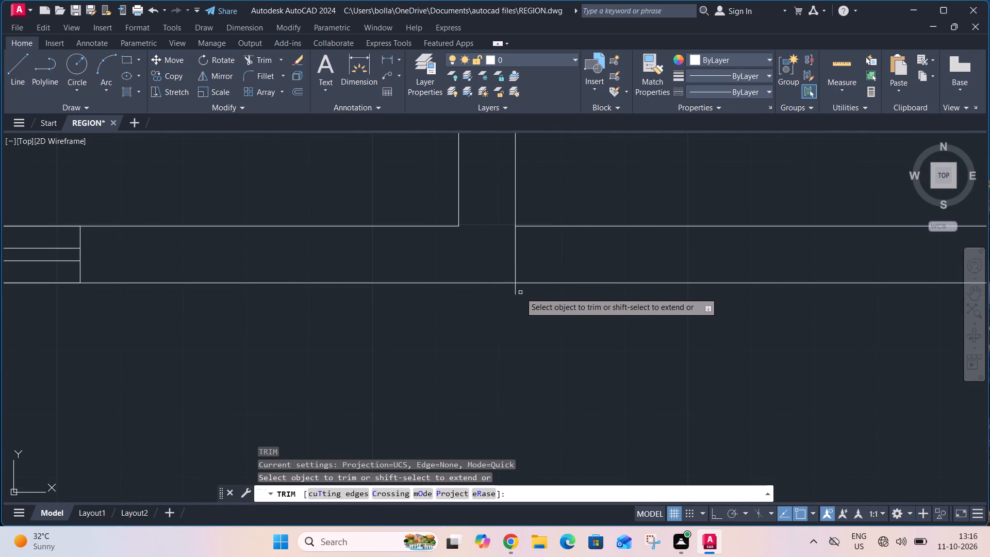
left_click(517, 290)
key("Escape")
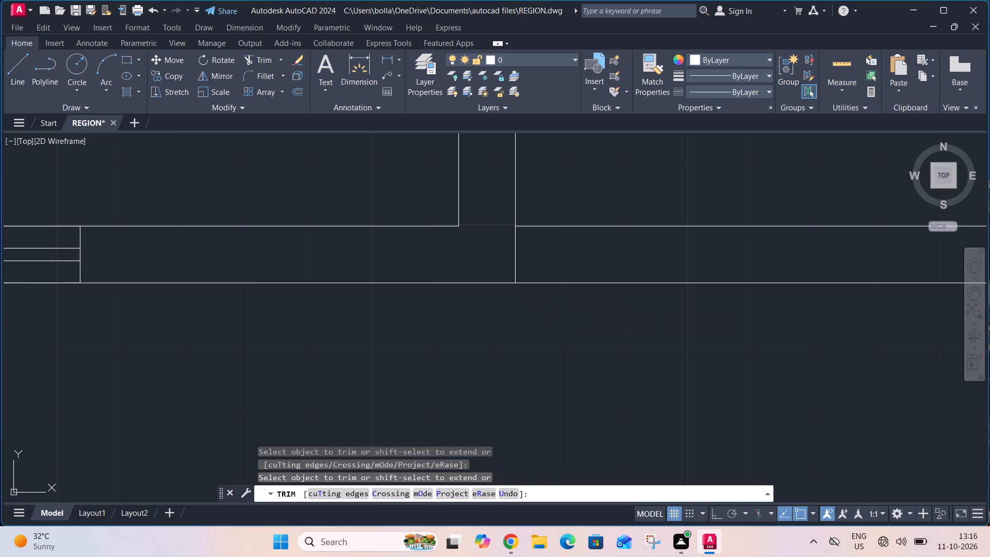
Offset the new cross line 6'3" to the right along the bottom wall.
type("O 6'3\"")
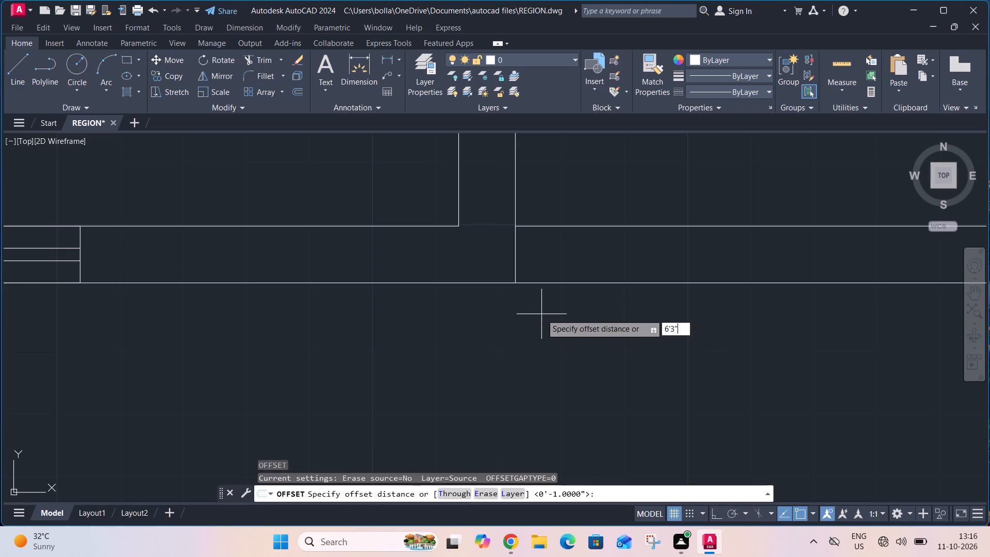
key("Return")
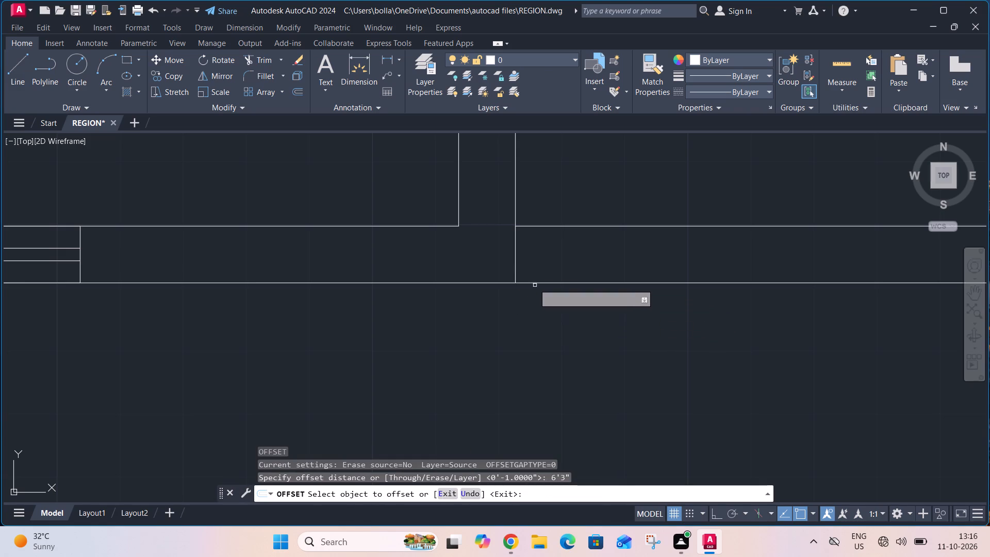
left_click(515, 270)
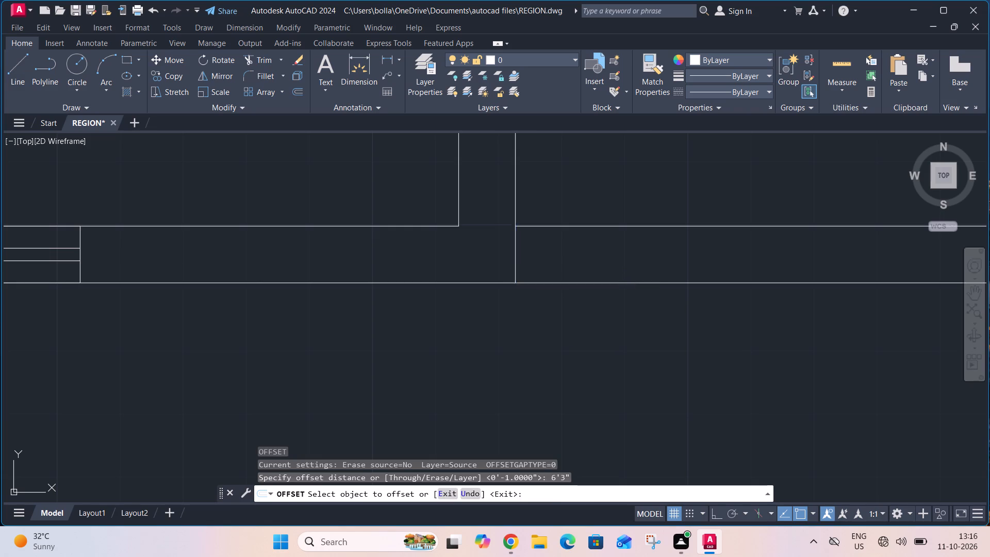
left_click(573, 280)
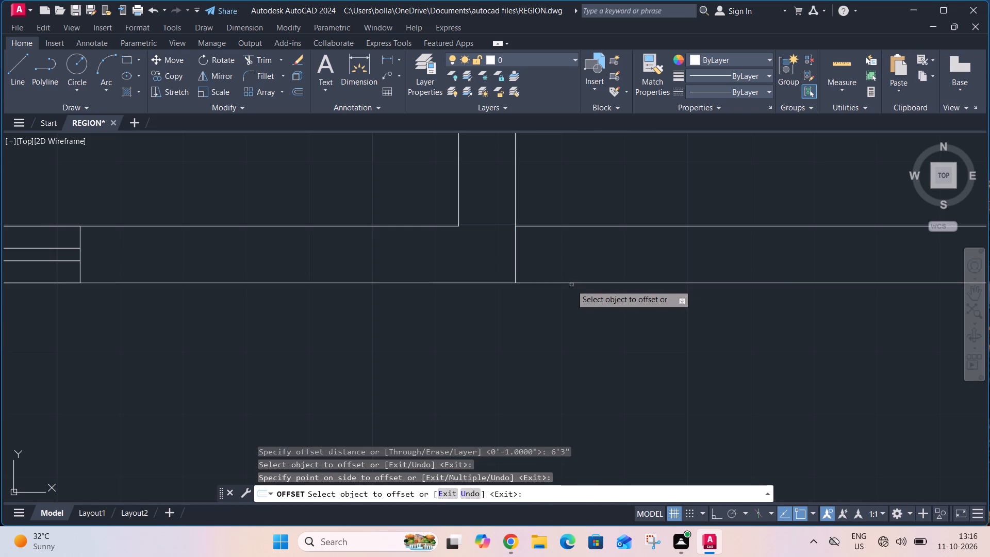
scroll(565, 292, "down", 2)
key("Escape")
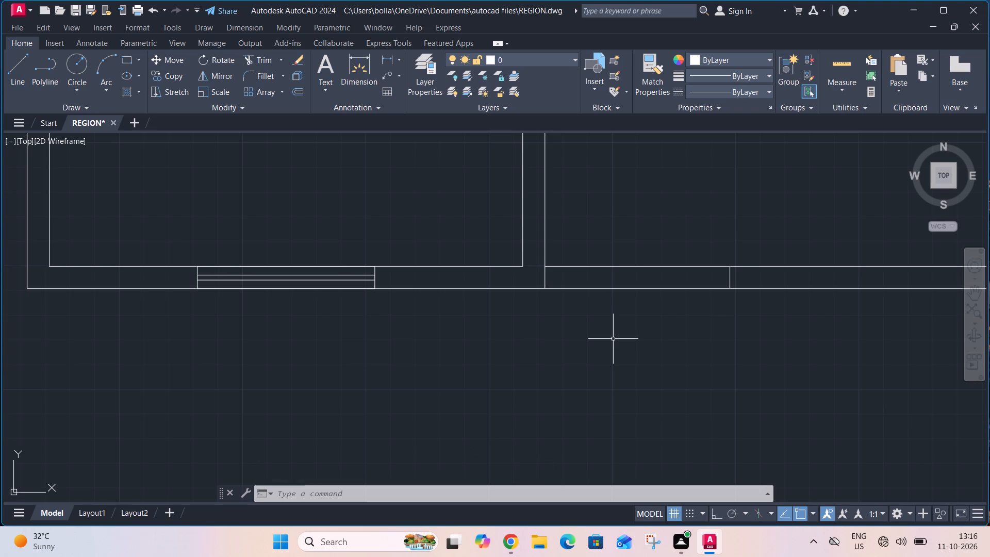
Offset the 6'3" cross line by 4.5" to the right, and offset the resulting line another 4.5" to the right.
type("O")
key("space")
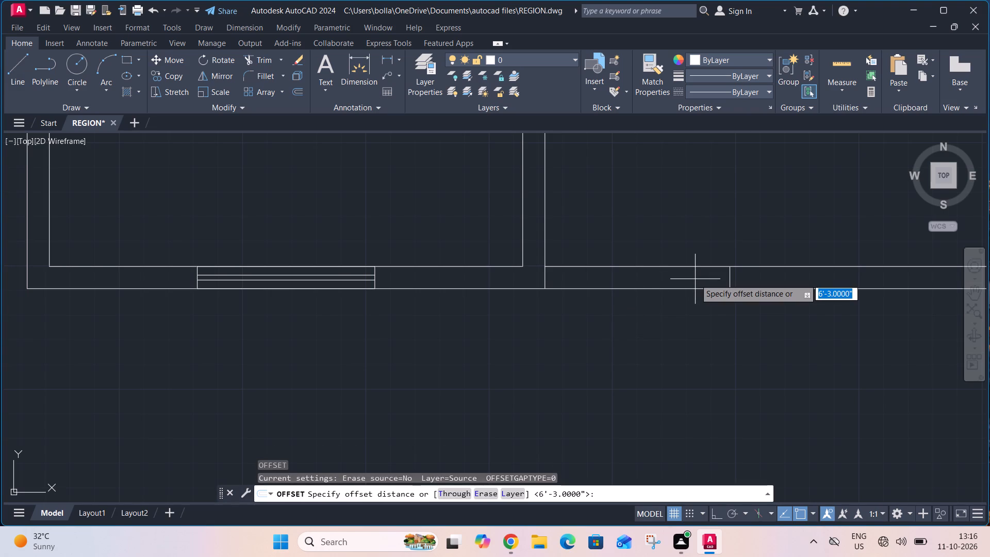
type("4.5\"")
key("Return")
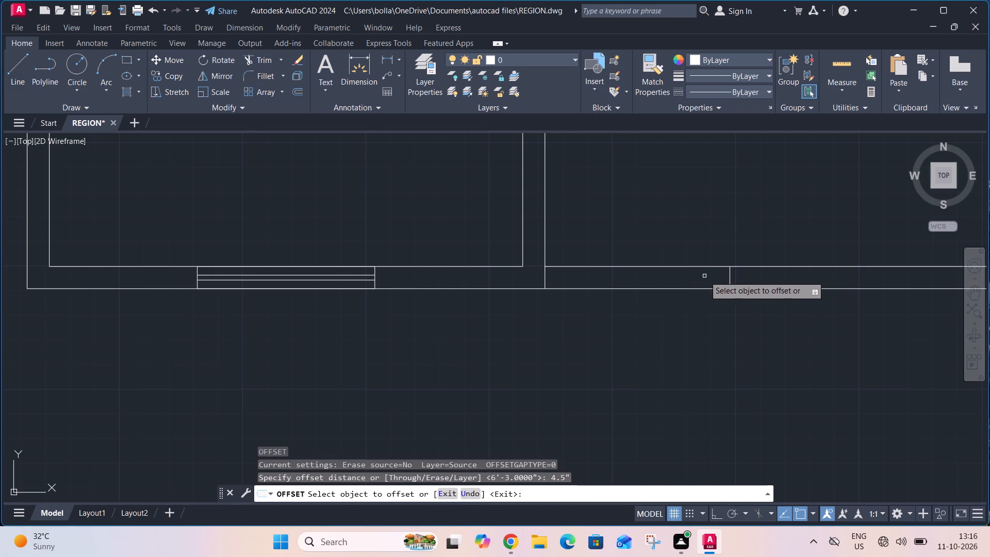
middle_click_drag(704, 277, 424, 371)
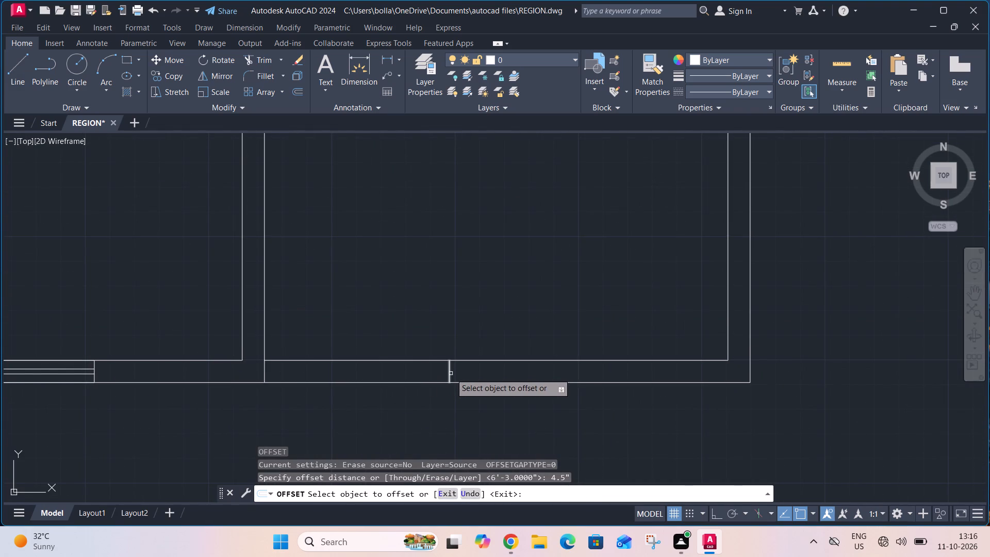
left_click(451, 374)
left_click(484, 379)
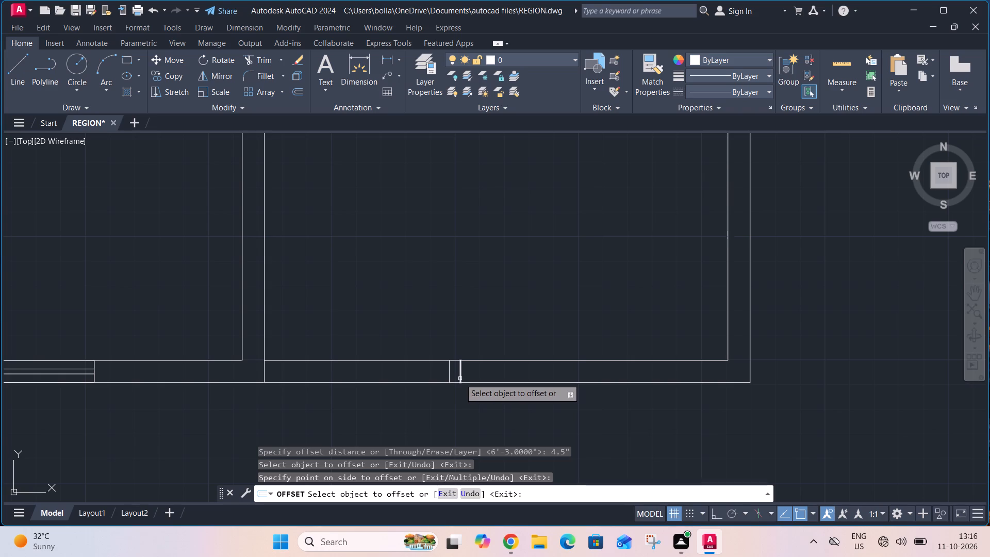
left_click(460, 379)
left_click(477, 377)
key("Escape")
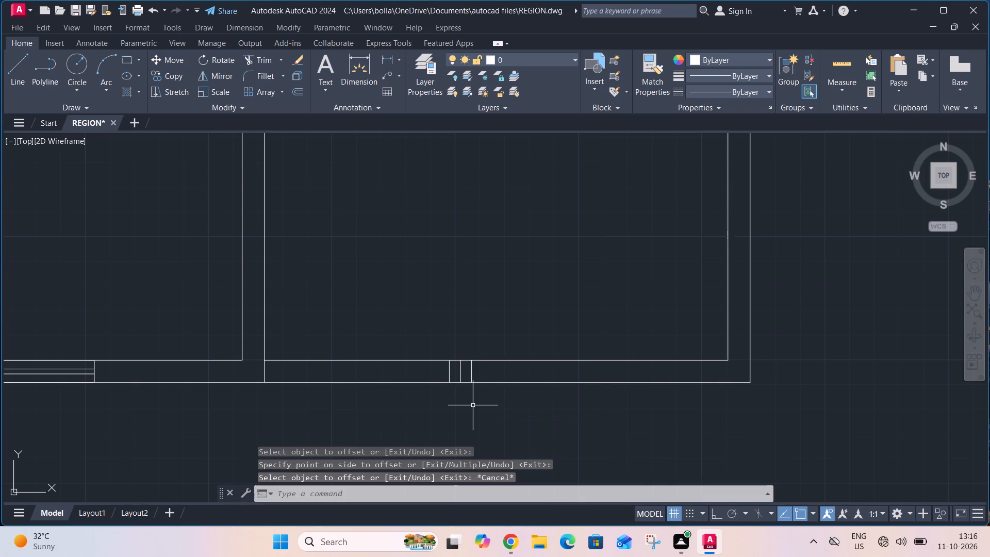
Offset the rightmost of the three closely spaced cross lines by 8' to the right in the bottom wall.
type("O")
key("space")
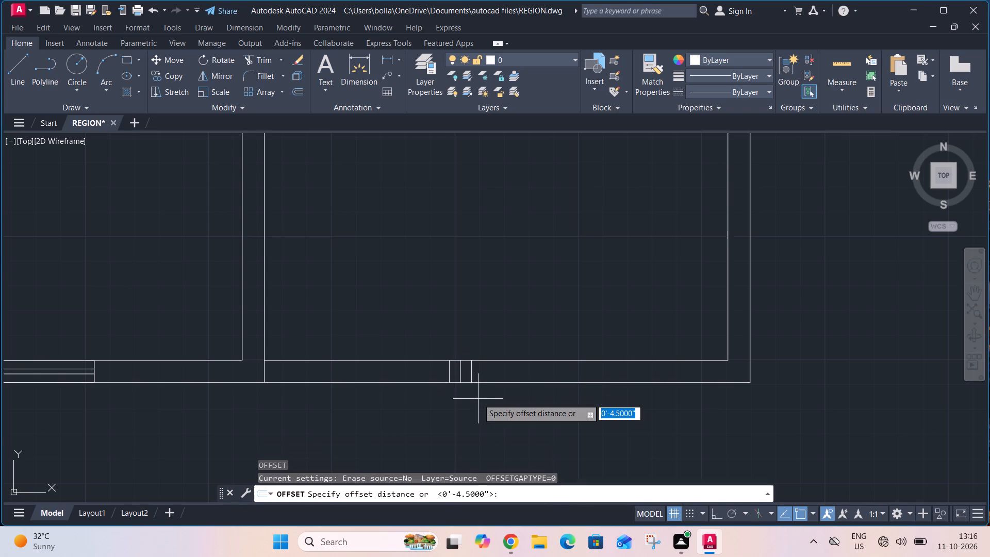
type("6'")
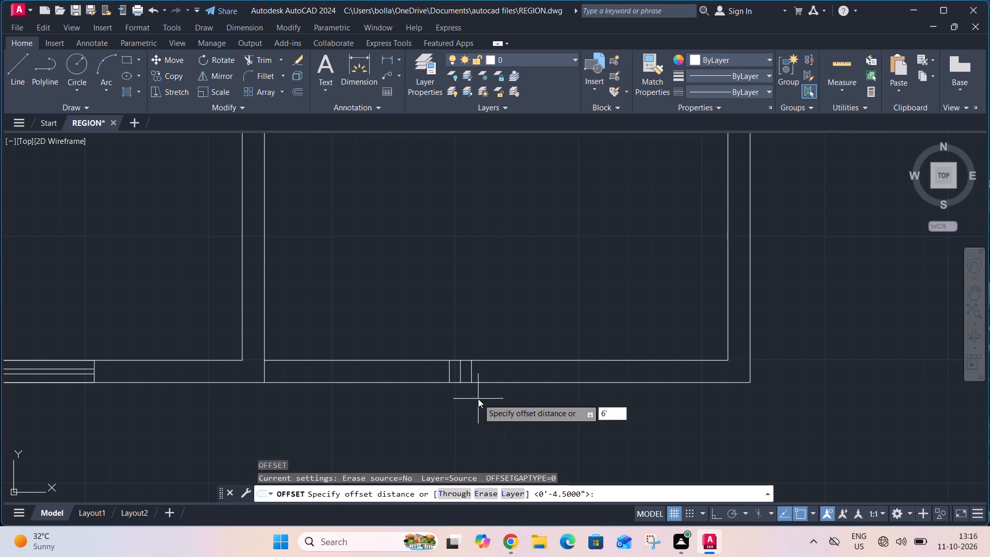
key("BackSpace")
key("BackSpace")
type("8'")
key("Return")
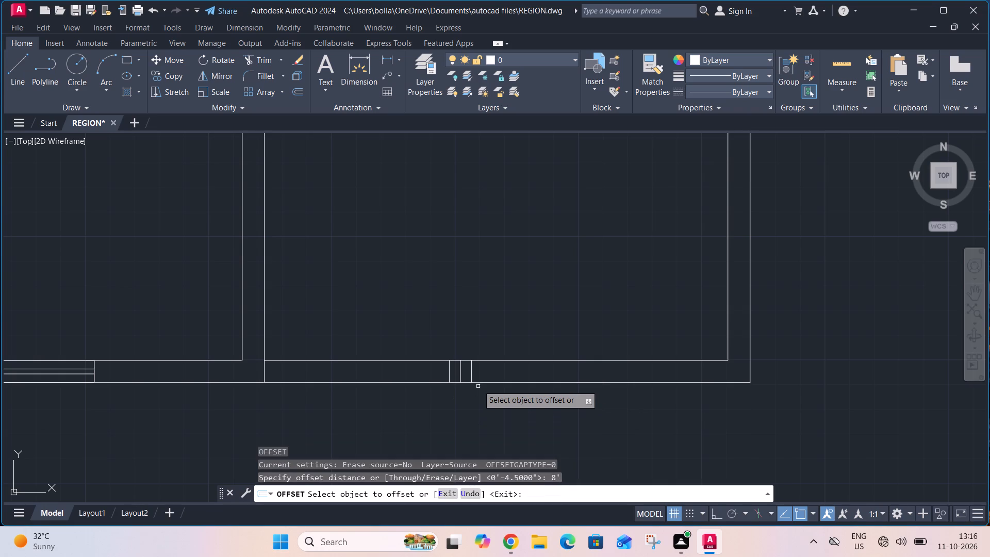
left_click(472, 369)
left_click(494, 370)
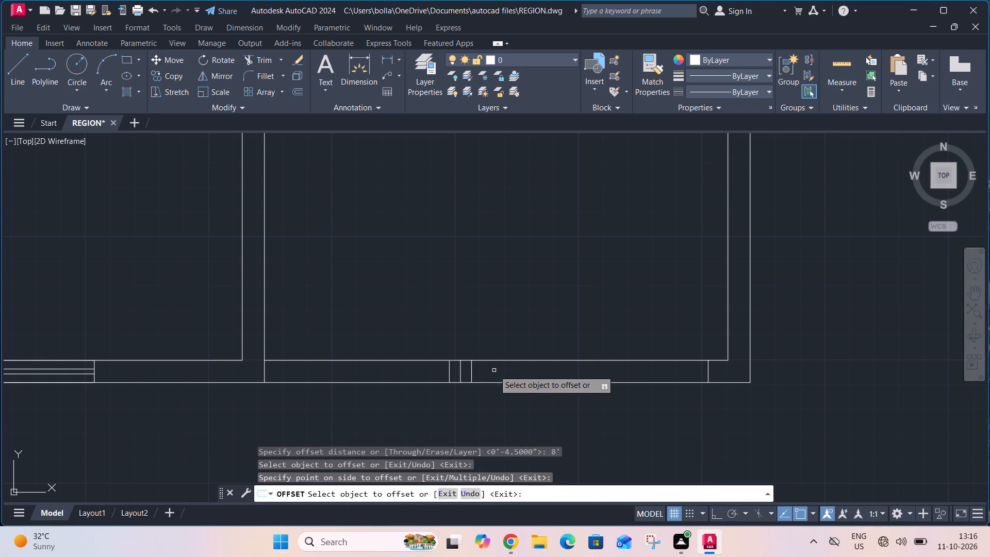
key("Escape")
Draw a cross line through the bottom wall from the merged room's lower-right inner corner to the outer face.
key("l")
key("space")
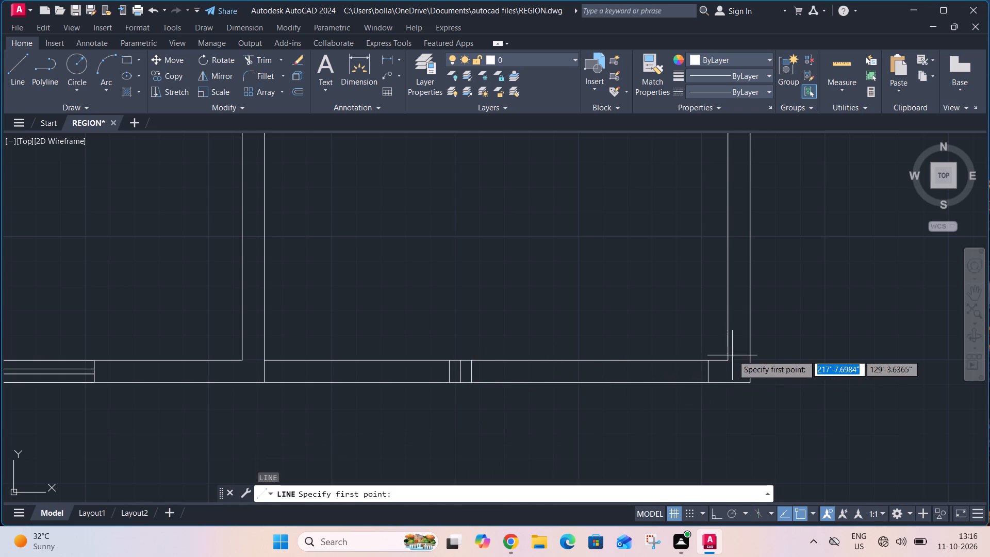
left_click(730, 359)
left_click(730, 383)
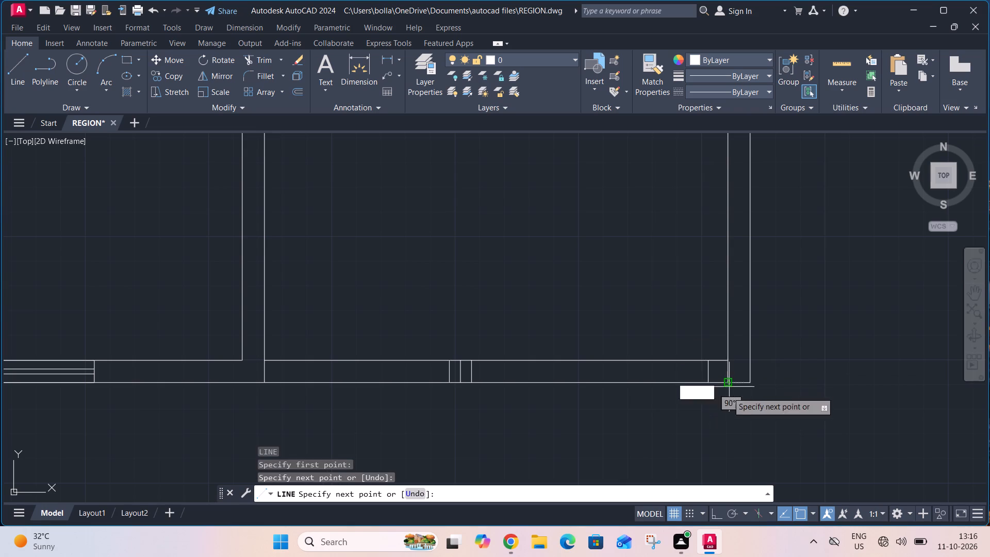
key("Escape")
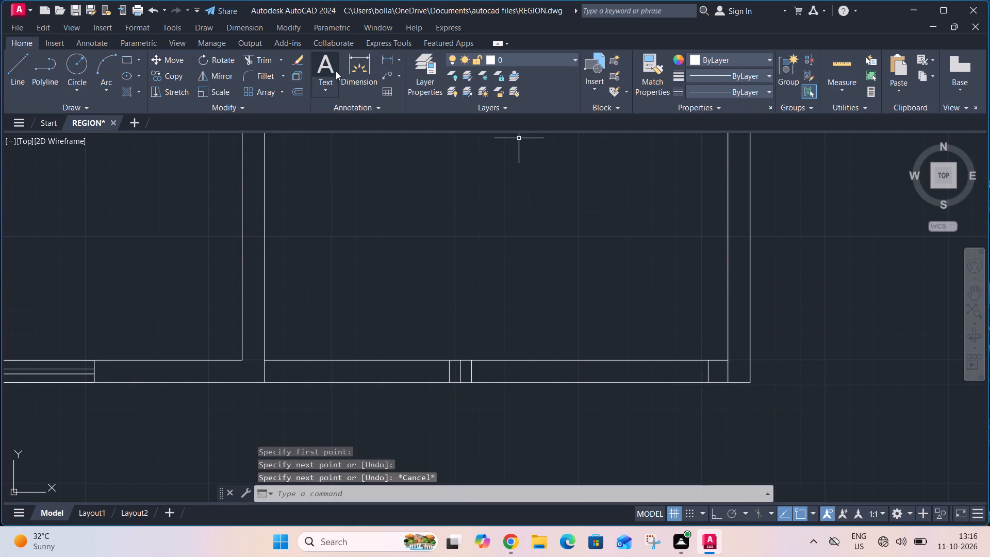
Measure the gap between the bottom wall's rightmost cross line and the room's lower-right inner corner.
left_click(385, 57)
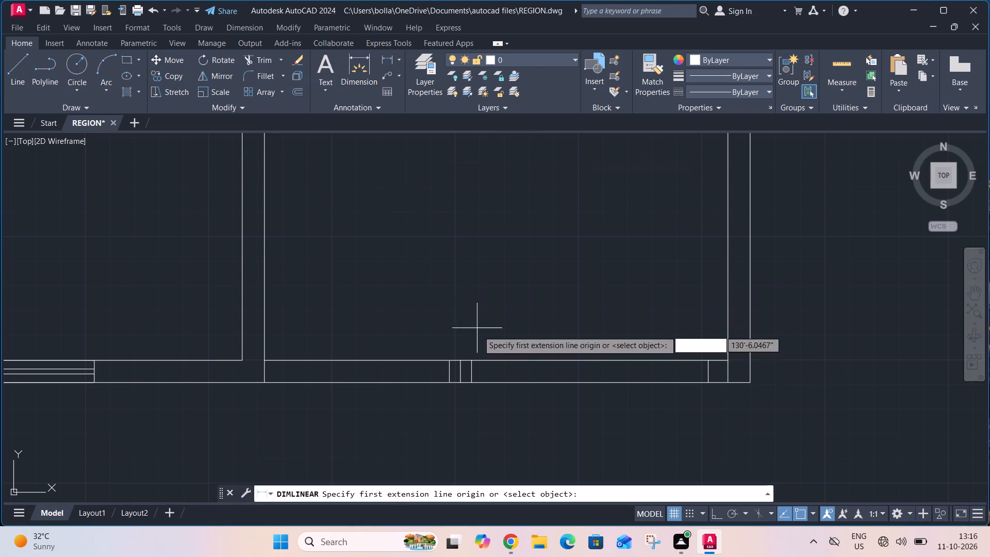
left_click(708, 361)
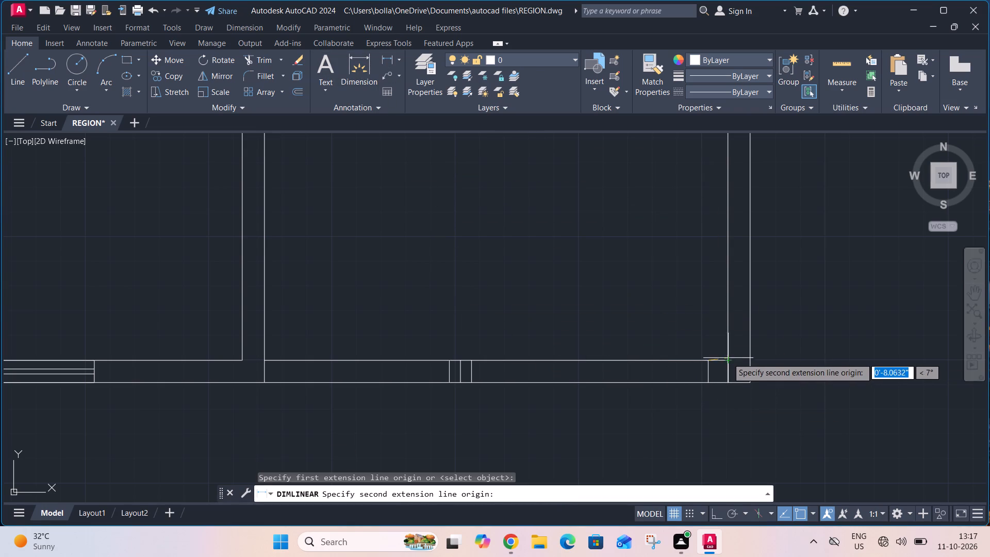
left_click(728, 357)
key("Escape")
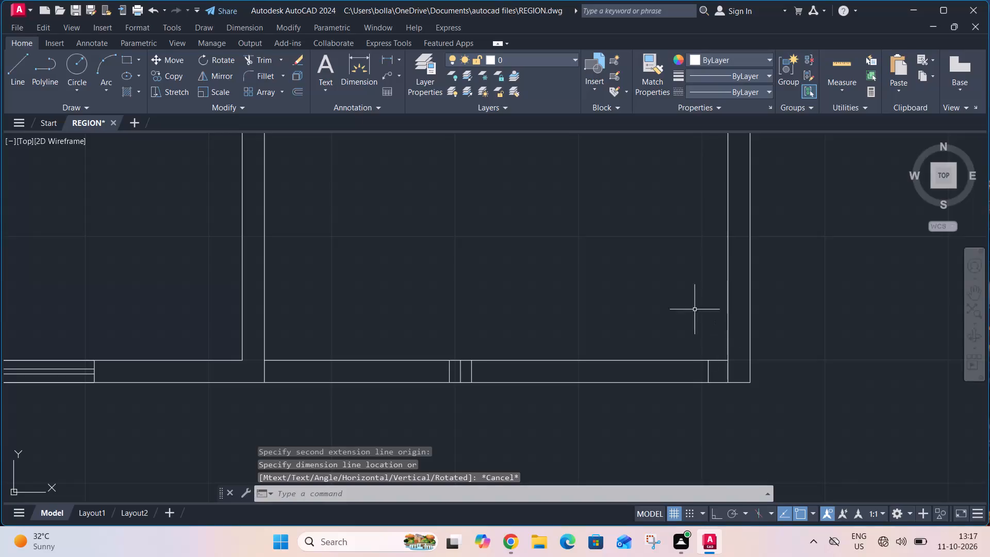
Delete the middle one of the three closely spaced cross lines in the bottom wall.
scroll(459, 369, "up", 2)
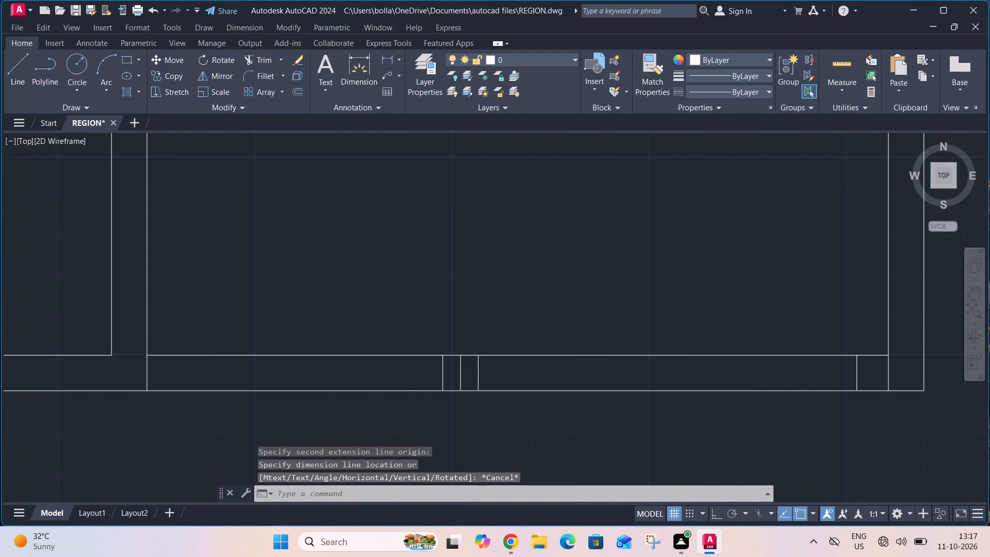
left_click(472, 372)
left_click(447, 373)
key("Delete")
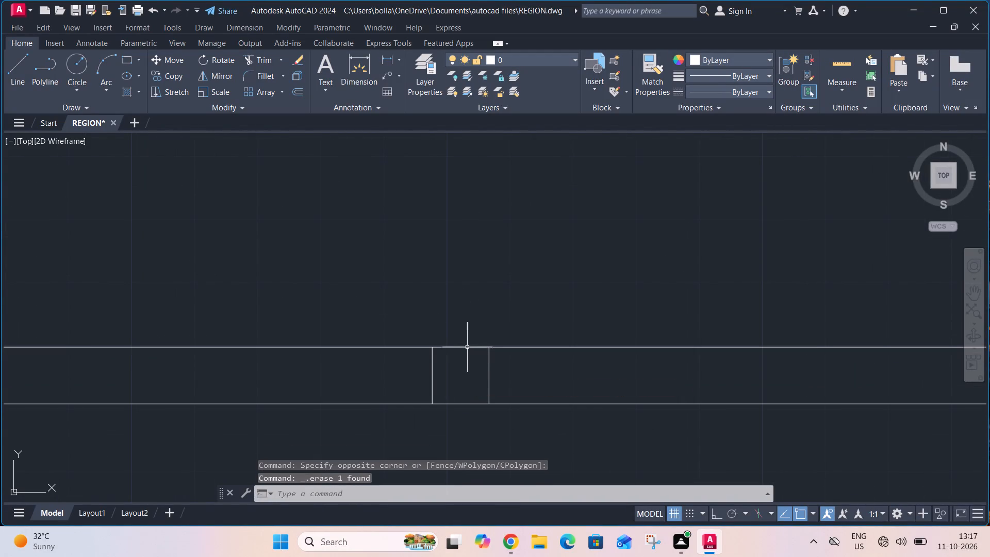
Measure the spacing between the two remaining closely spaced cross lines in the bottom wall.
left_click(397, 61)
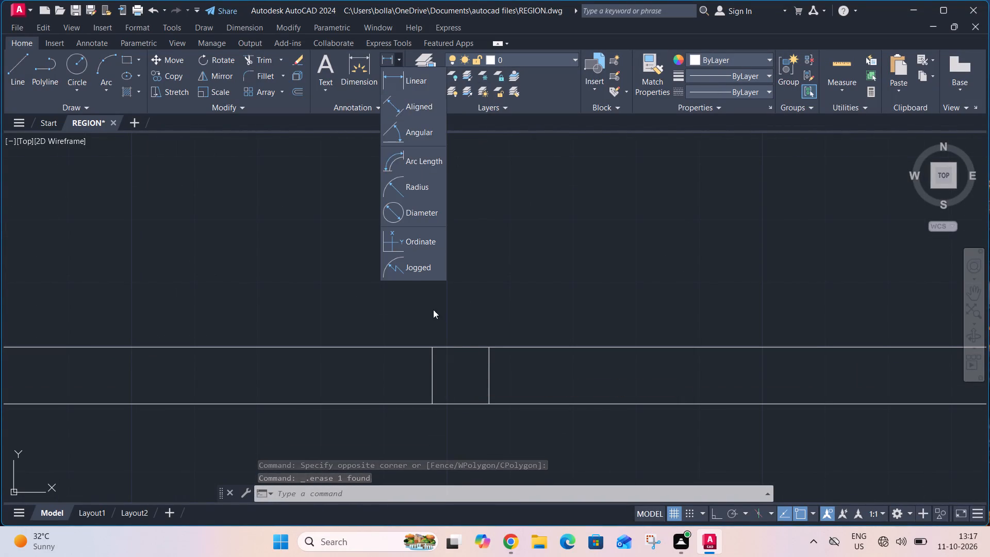
left_click(405, 80)
left_click(433, 348)
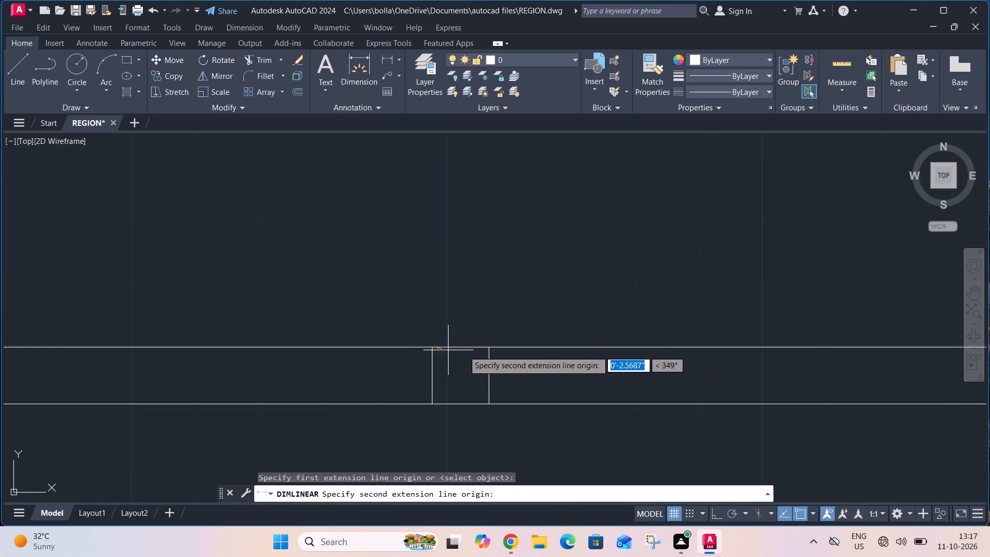
left_click(488, 346)
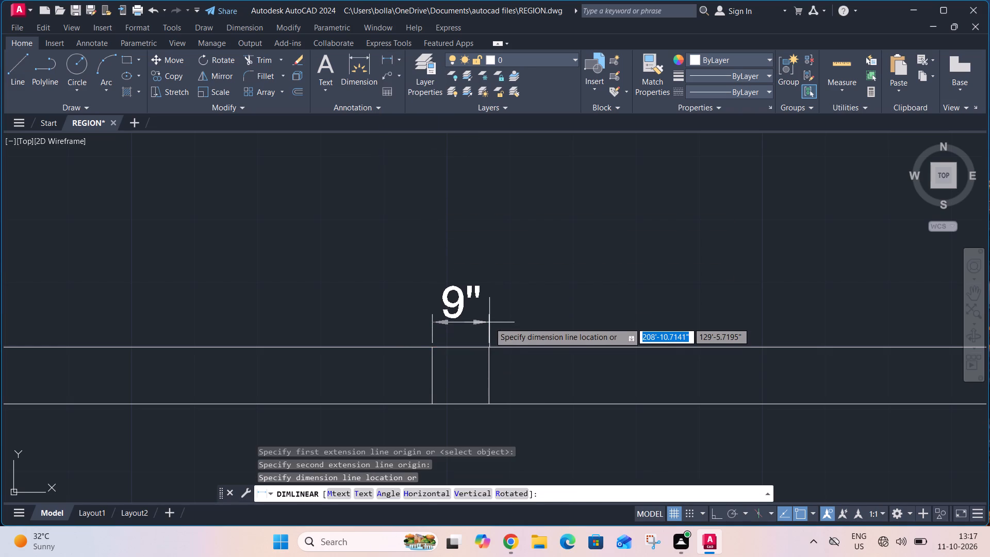
key("Escape")
Stretch the upper ends of the two close cross lines into the room, the left one about 4.5" and the right one slightly less.
scroll(489, 322, "down", 3)
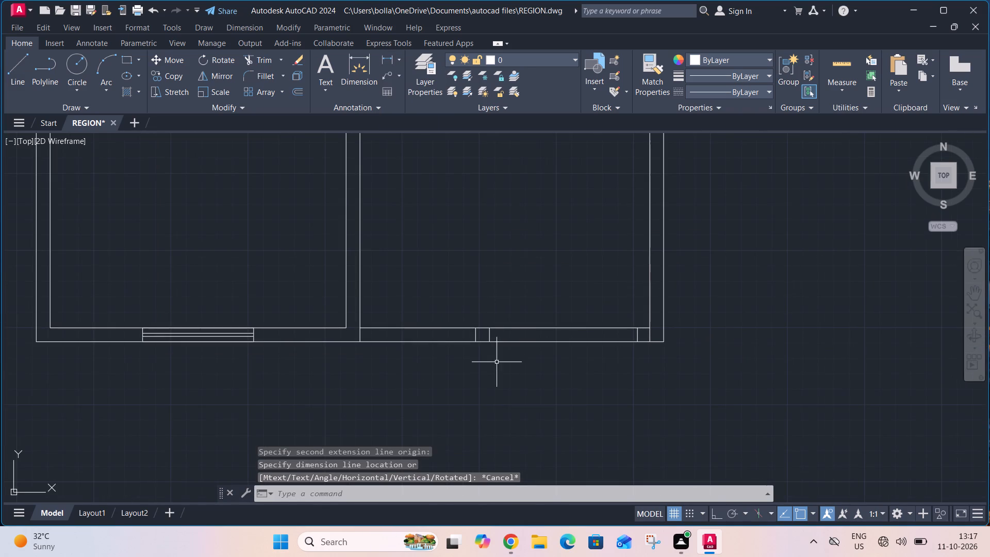
middle_click_drag(497, 363, 423, 428)
middle_click_drag(427, 424, 395, 417)
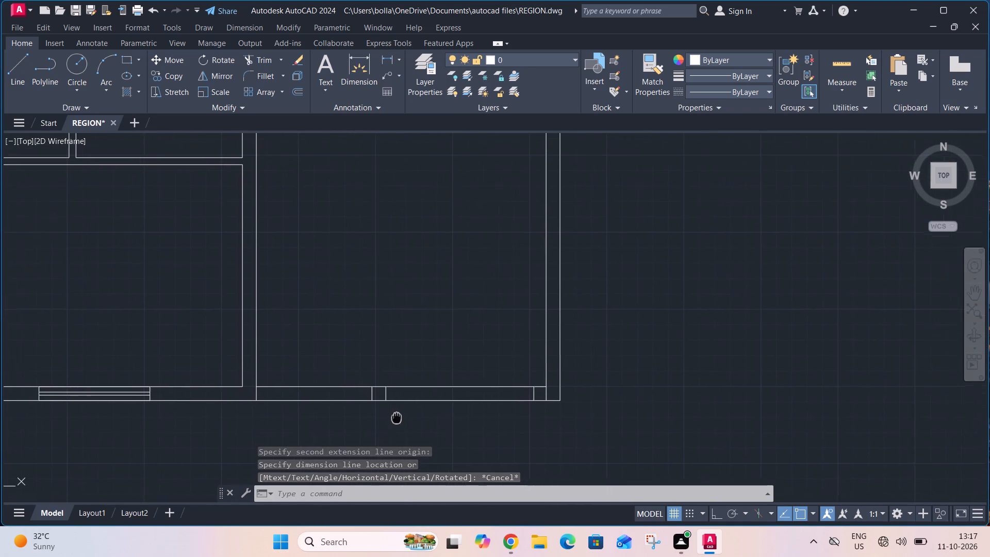
middle_click_drag(395, 417, 387, 416)
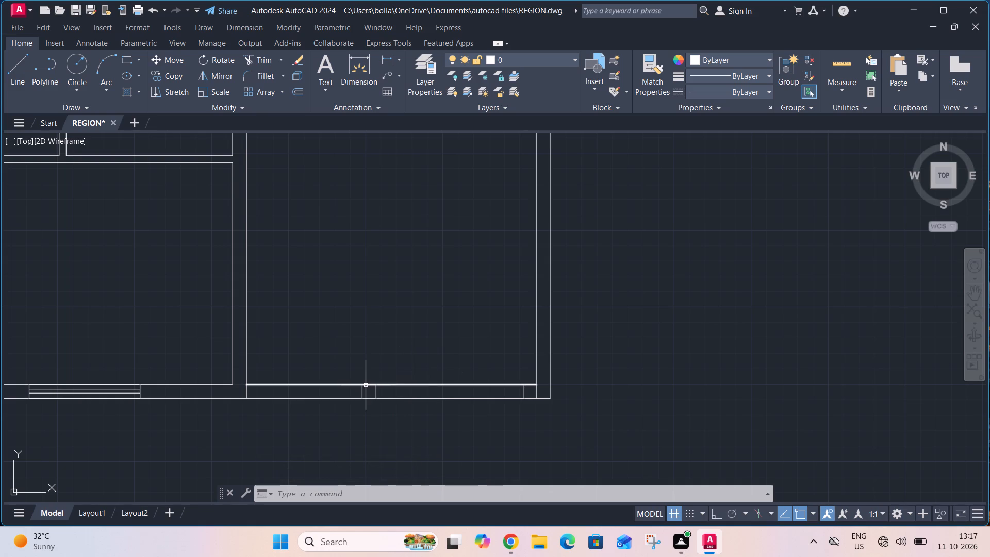
scroll(430, 370, "down", 1)
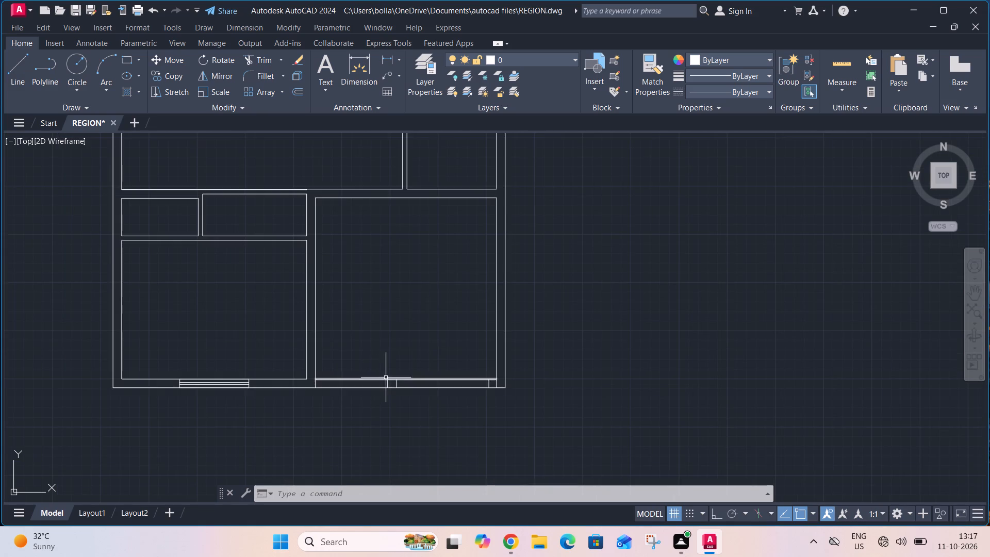
scroll(384, 380, "up", 3)
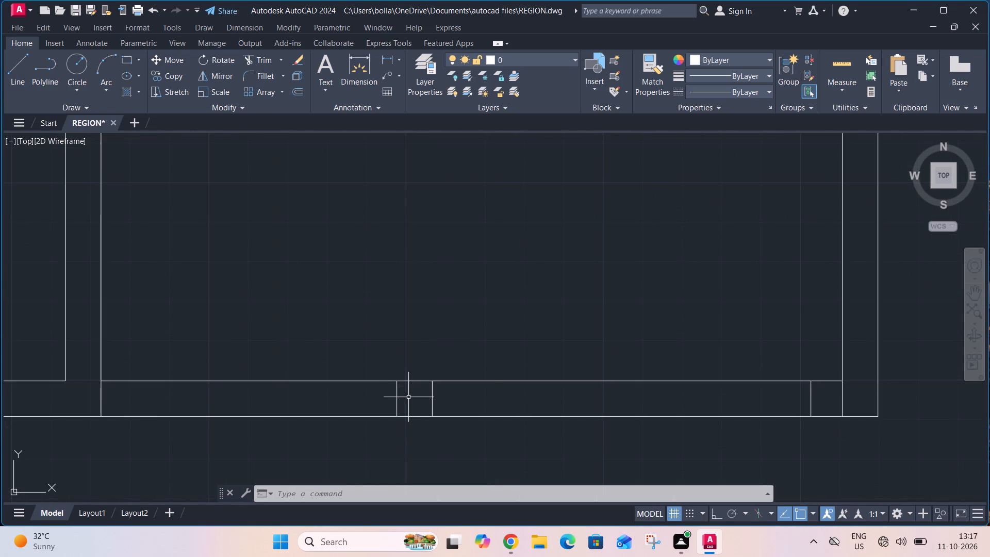
left_click(395, 405)
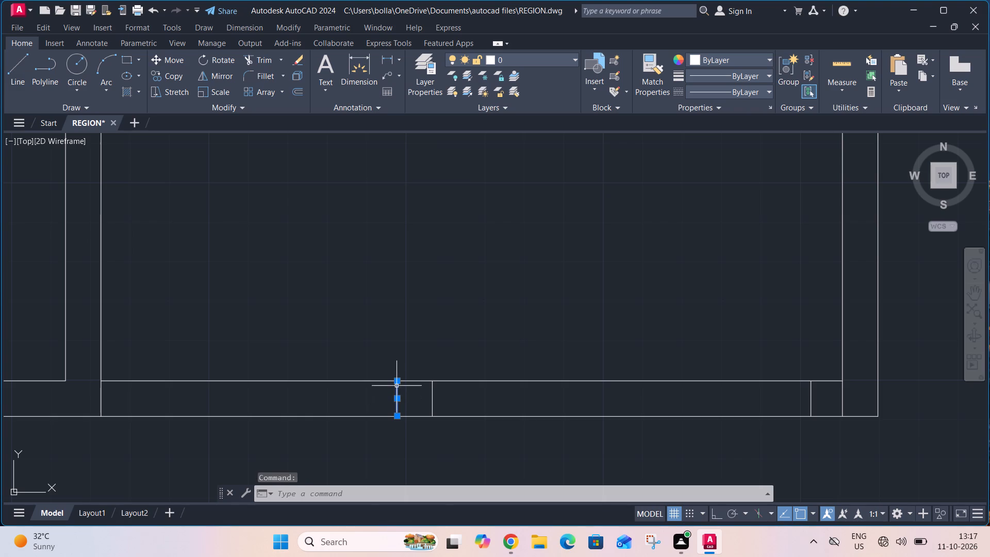
left_click(398, 384)
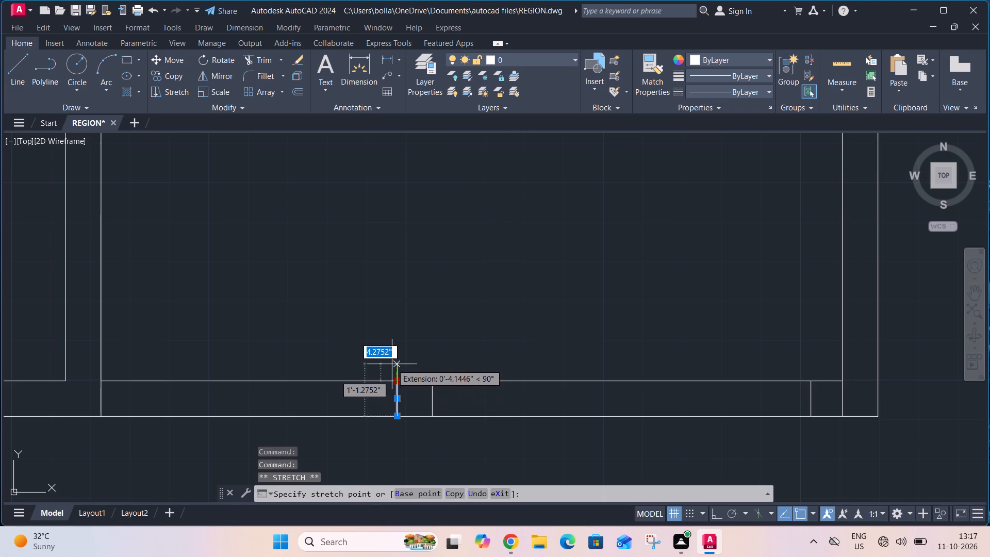
left_click(395, 363)
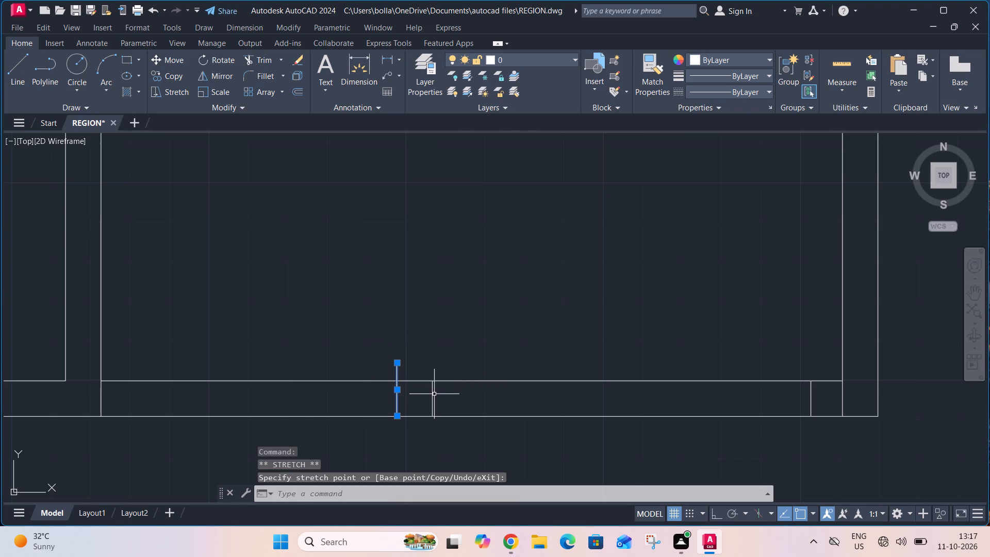
left_click(432, 396)
left_click(434, 381)
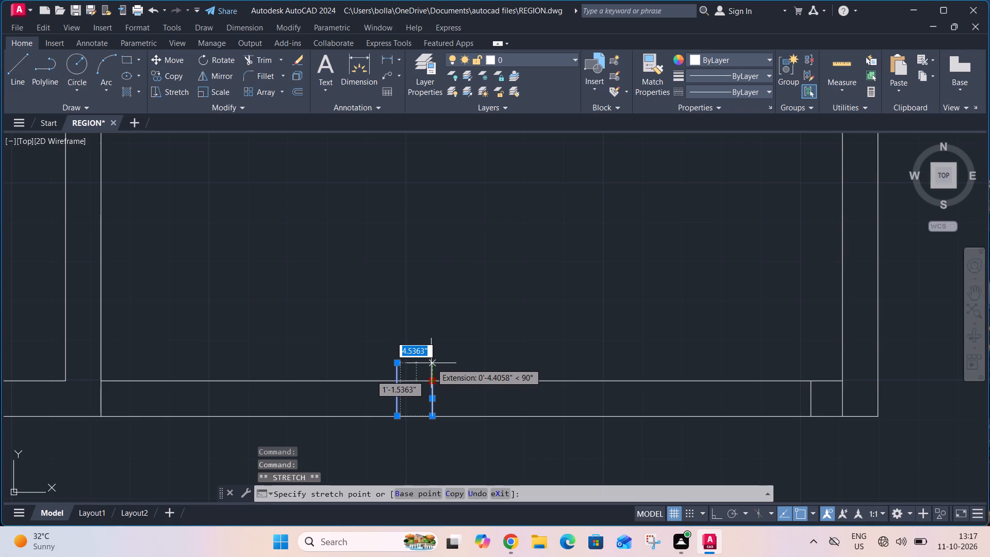
left_click(431, 370)
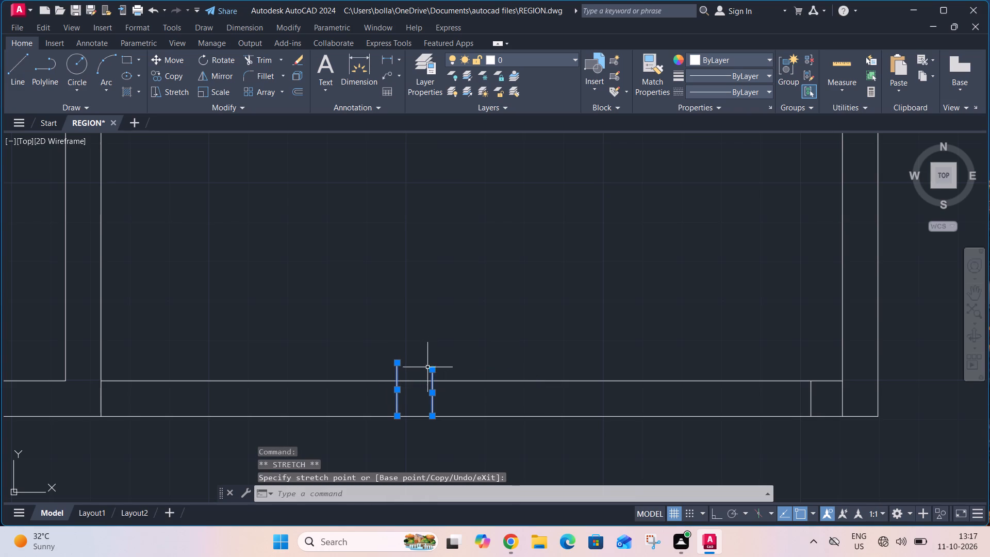
key("Escape")
key("Escape")
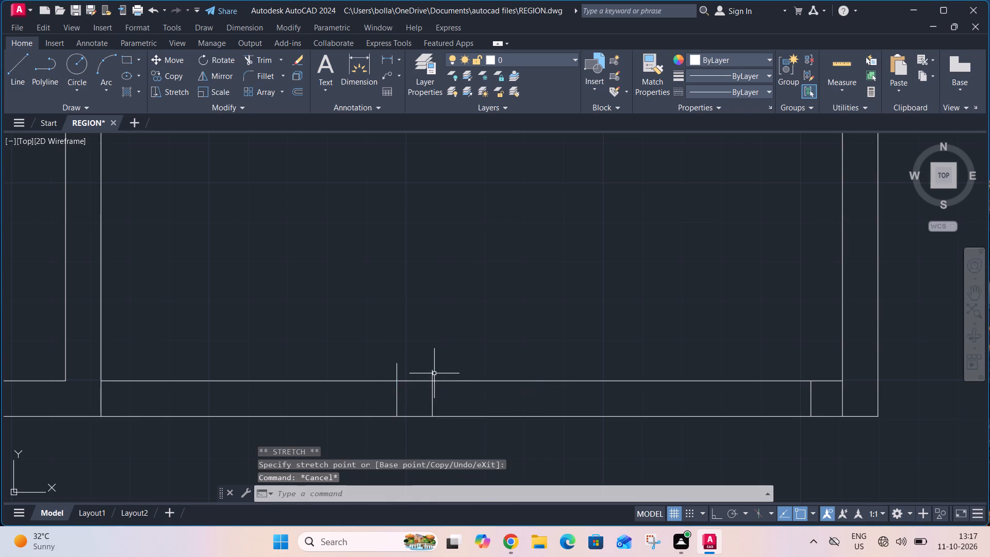
Draw a horizontal line from the shorter cross line's upper end to the other cross line, closing the pier's top.
type("L")
key("space")
left_click(433, 373)
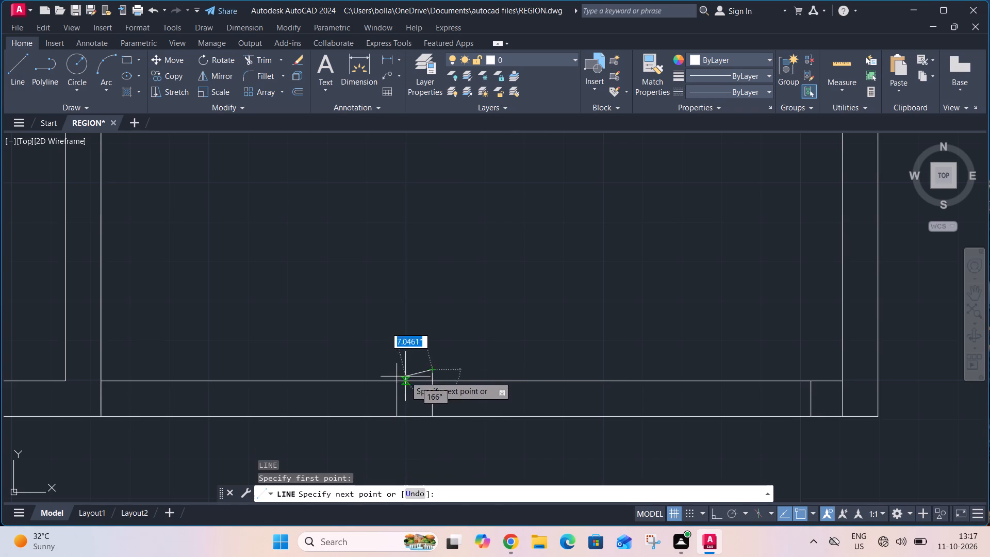
left_click(399, 373)
key("Escape")
Trim the left cross line's stub that projects above the pier's top line.
scroll(401, 371, "up", 1)
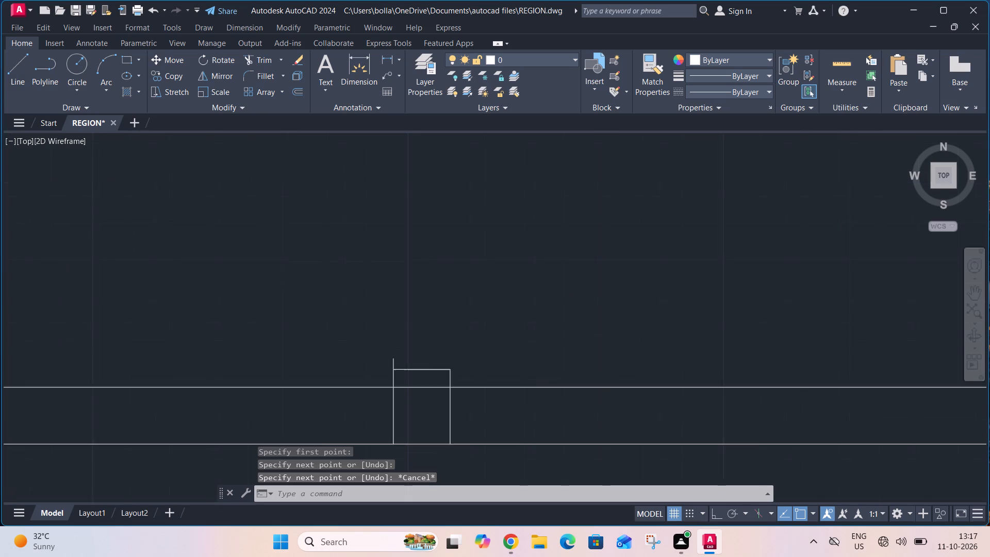
scroll(401, 371, "up", 2)
key("t")
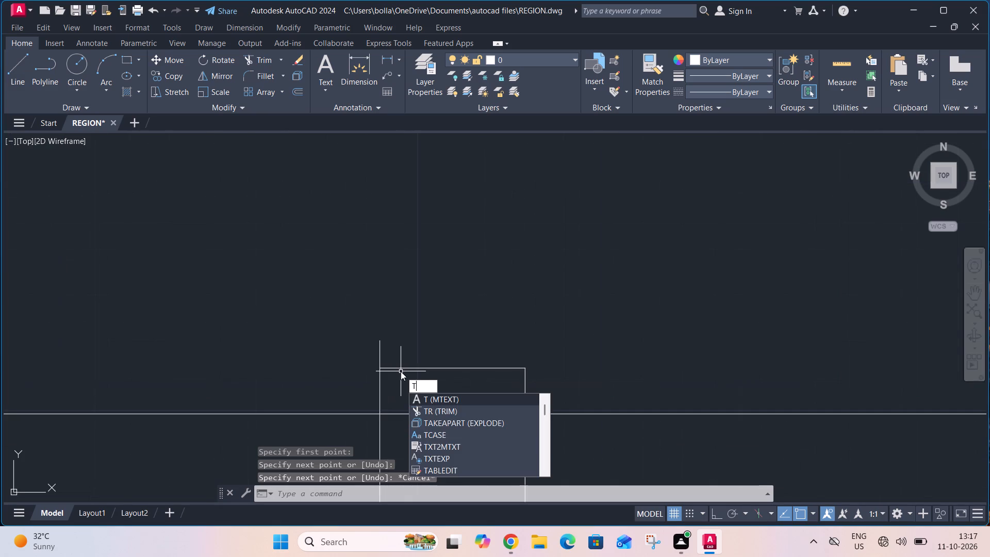
type("R")
key("space")
left_click(392, 359)
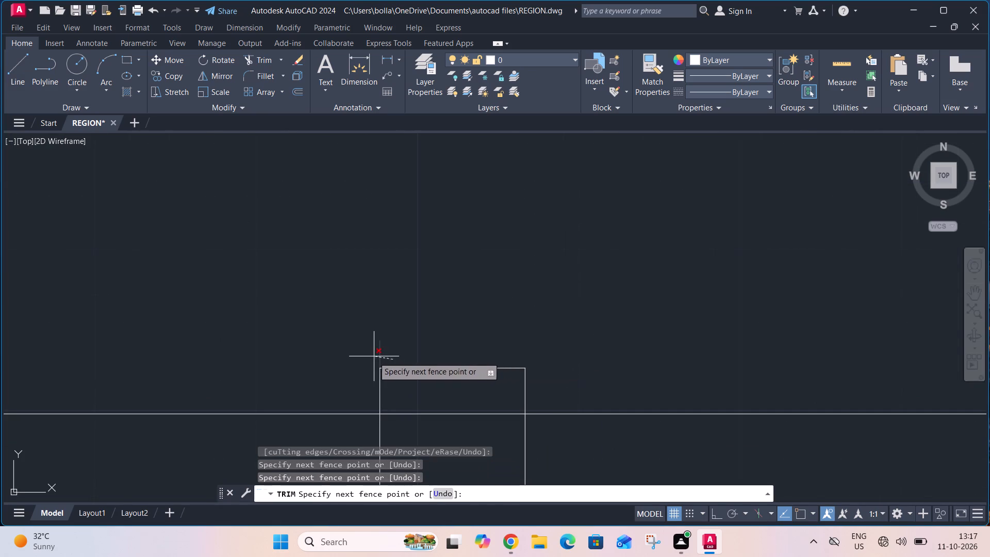
left_click(372, 357)
key("Escape")
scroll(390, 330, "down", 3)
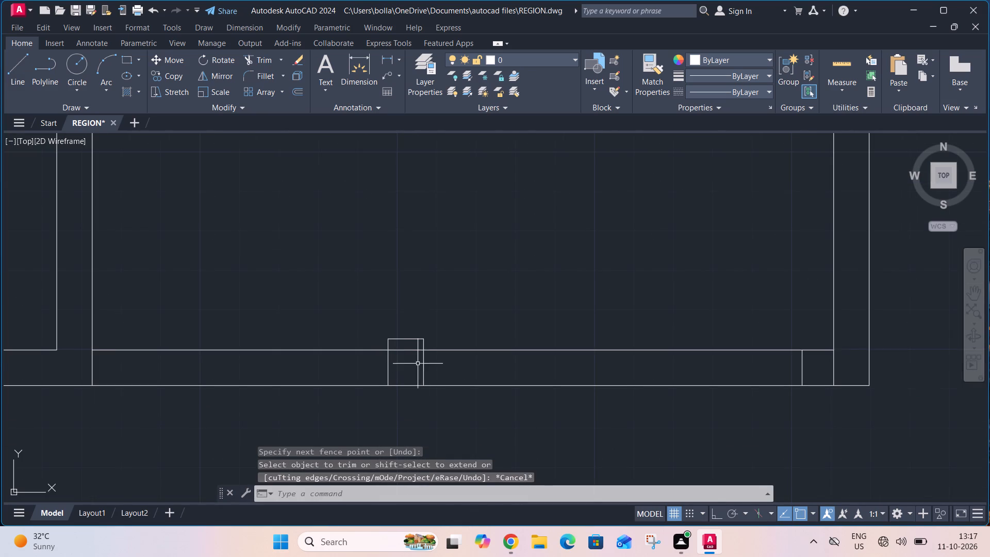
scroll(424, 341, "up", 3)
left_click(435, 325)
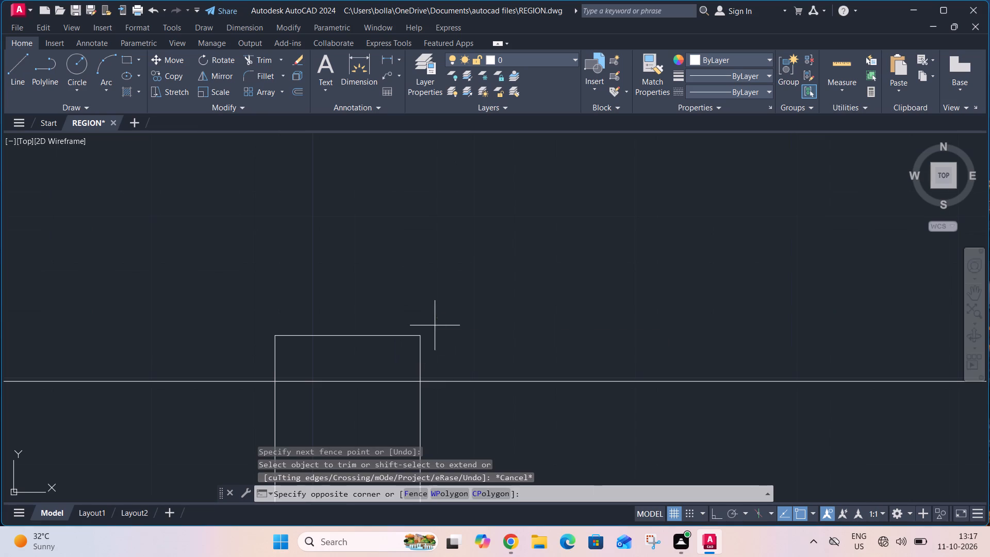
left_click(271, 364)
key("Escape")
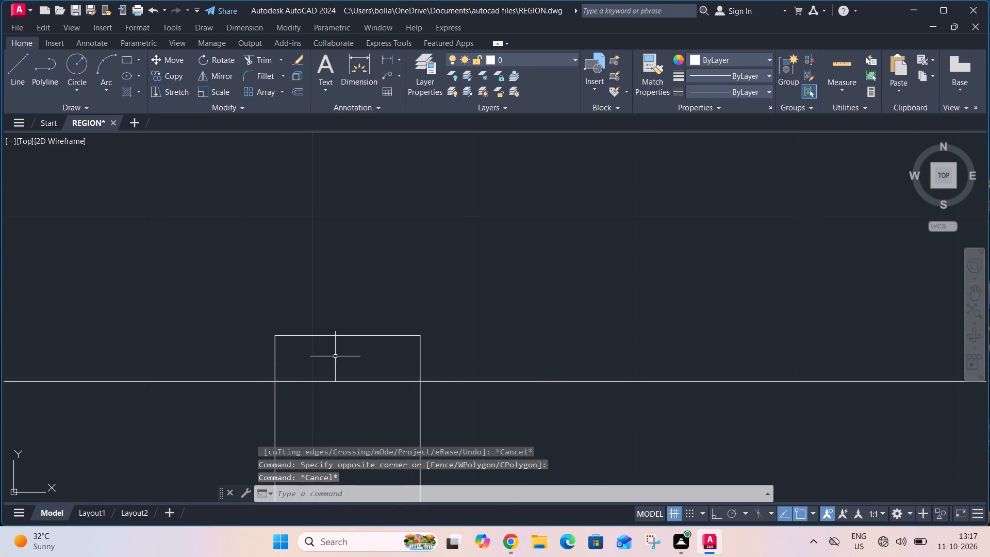
Draw a horizontal line level with the pier's top, from above the rightmost cross line to the right wall's inner face.
scroll(337, 349, "down", 3)
type("L")
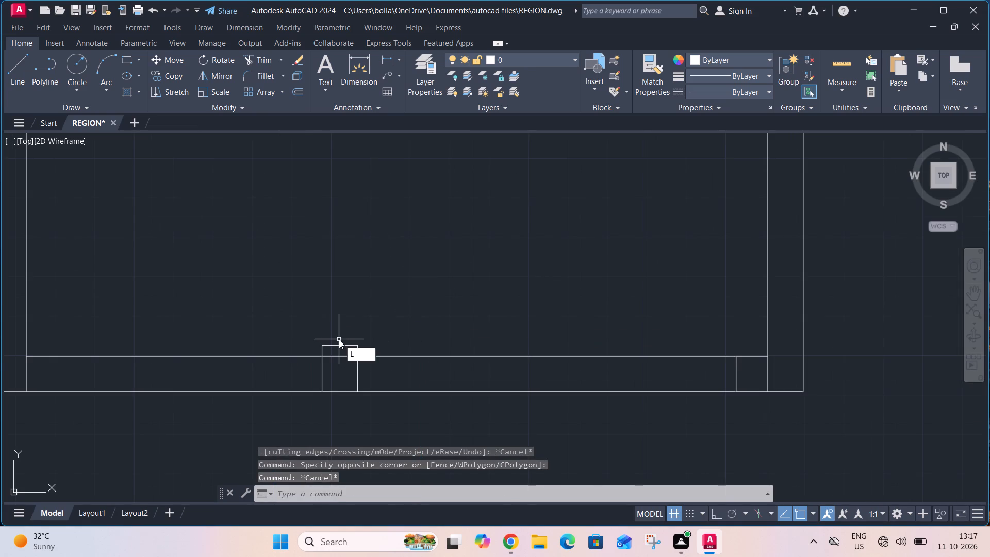
key("space")
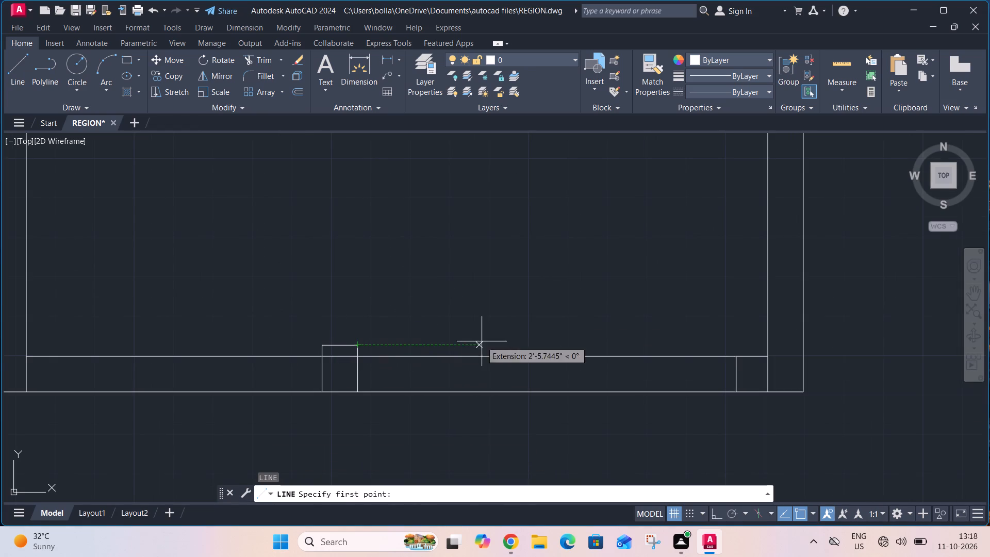
left_click(736, 346)
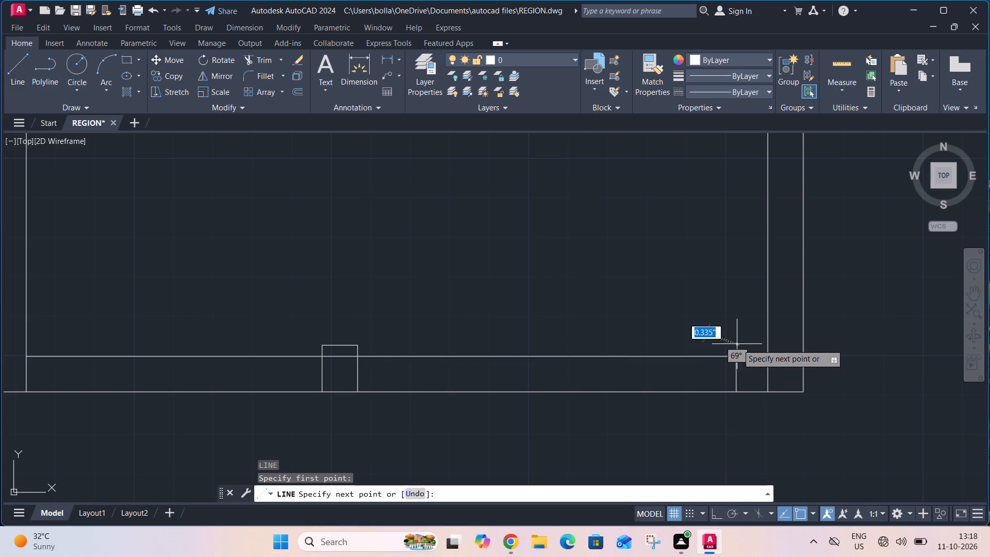
left_click(767, 344)
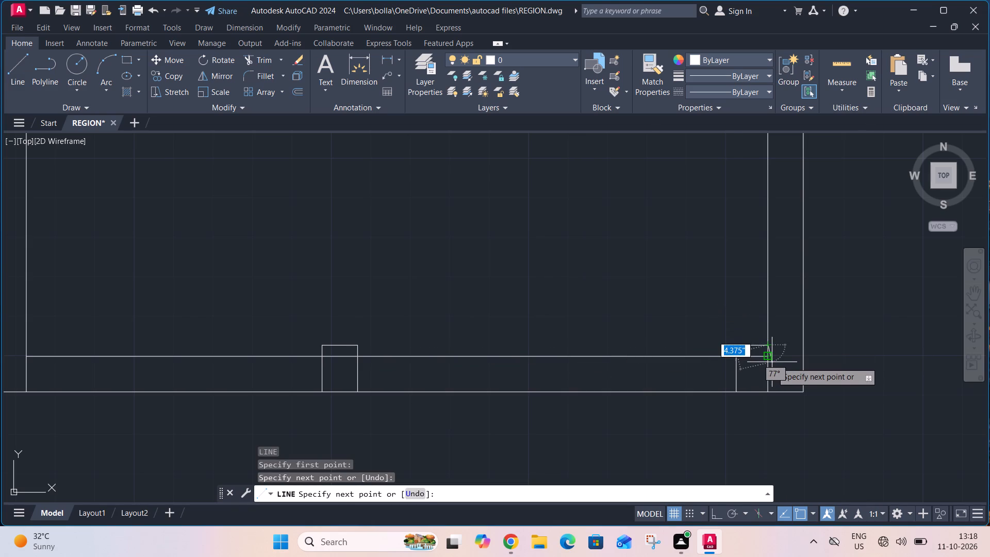
key("Escape")
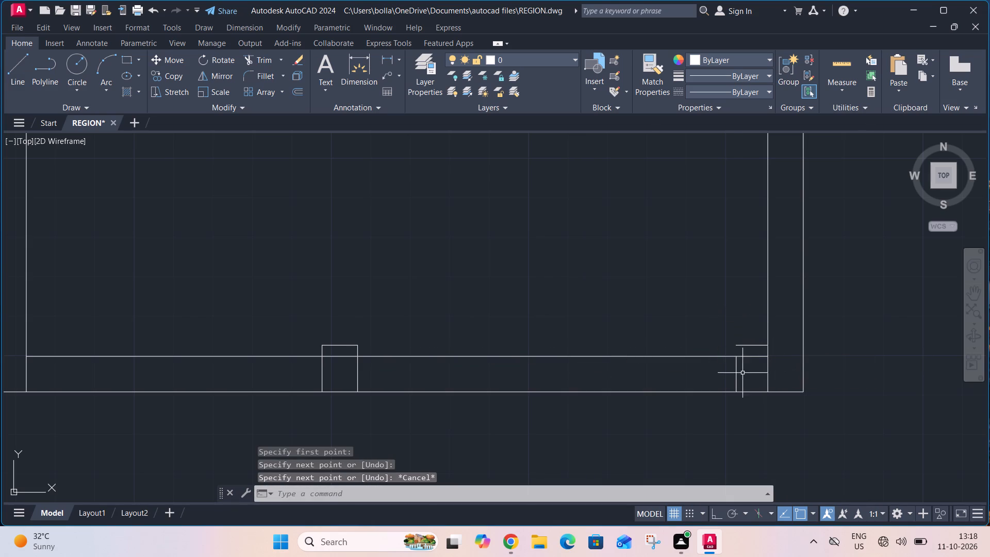
Stretch the rightmost cross line's upper end to the left end of the new horizontal line.
left_click(736, 379)
scroll(735, 356, "up", 3)
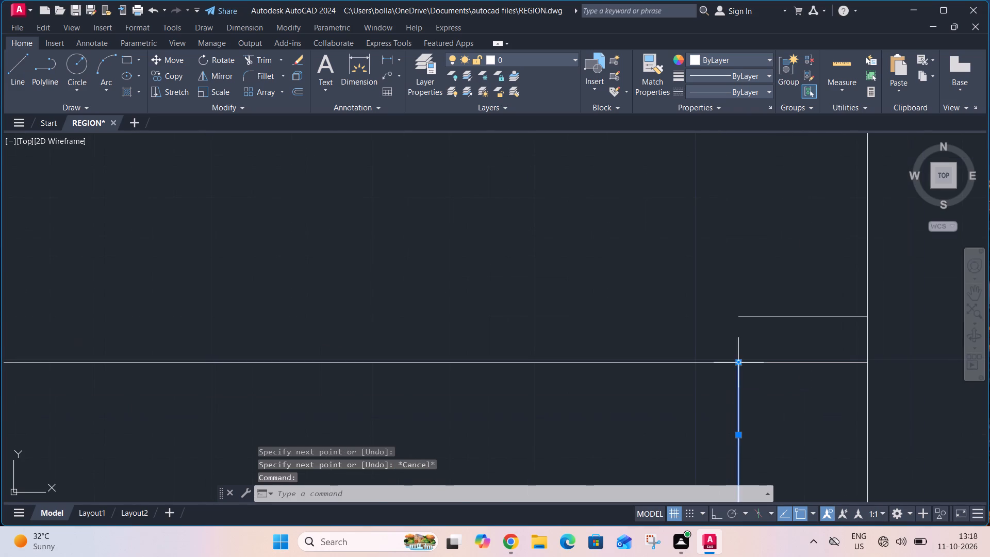
left_click(736, 364)
left_click(737, 316)
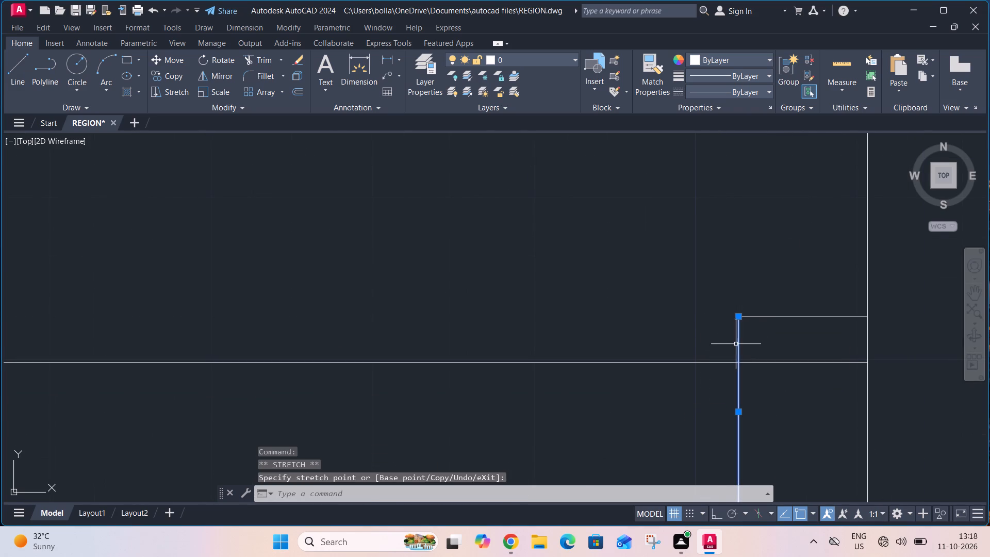
key("Escape")
Trim the bottom wall's inner line between the two piers and inside both piers.
scroll(701, 336, "down", 4)
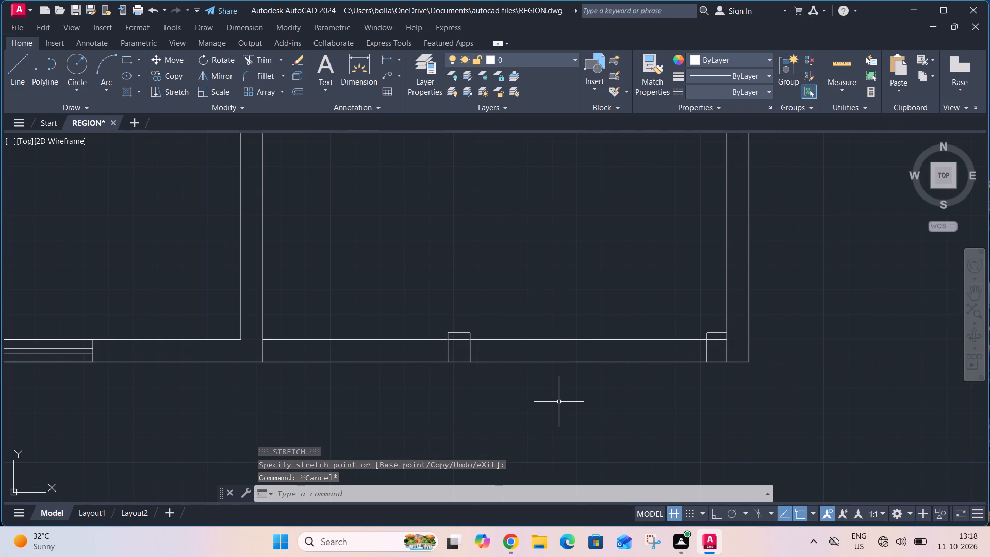
type("TR")
key("space")
left_click(554, 340)
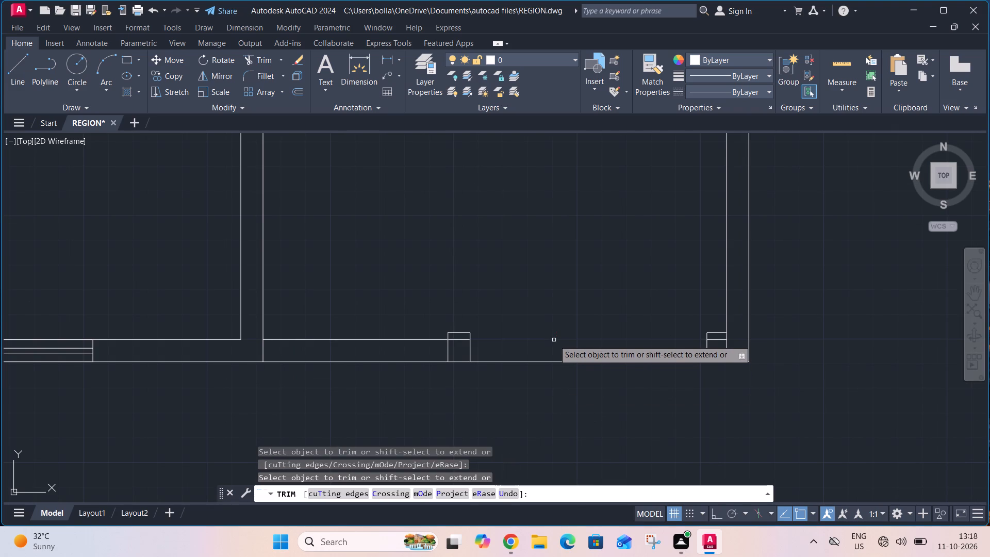
left_click(715, 338)
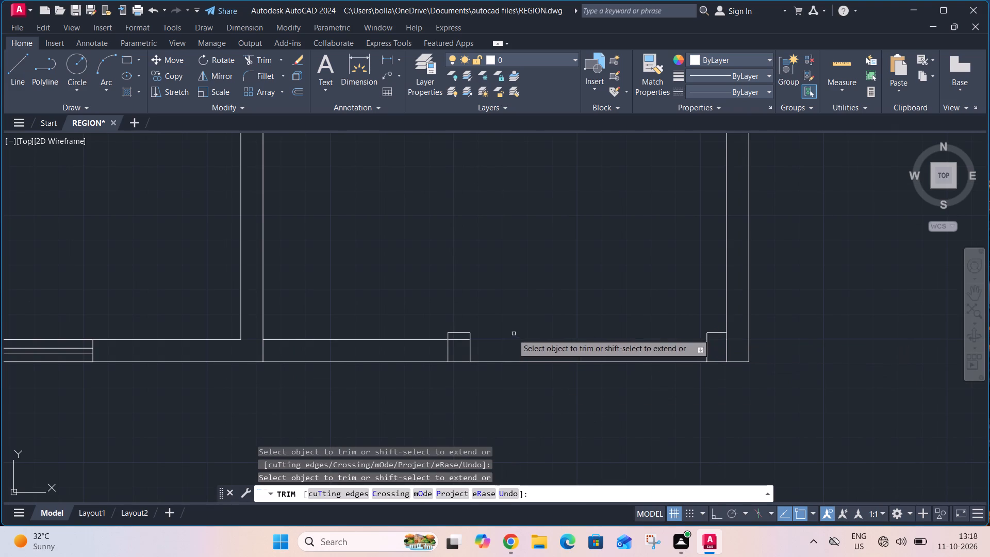
left_click(453, 339)
key("Escape")
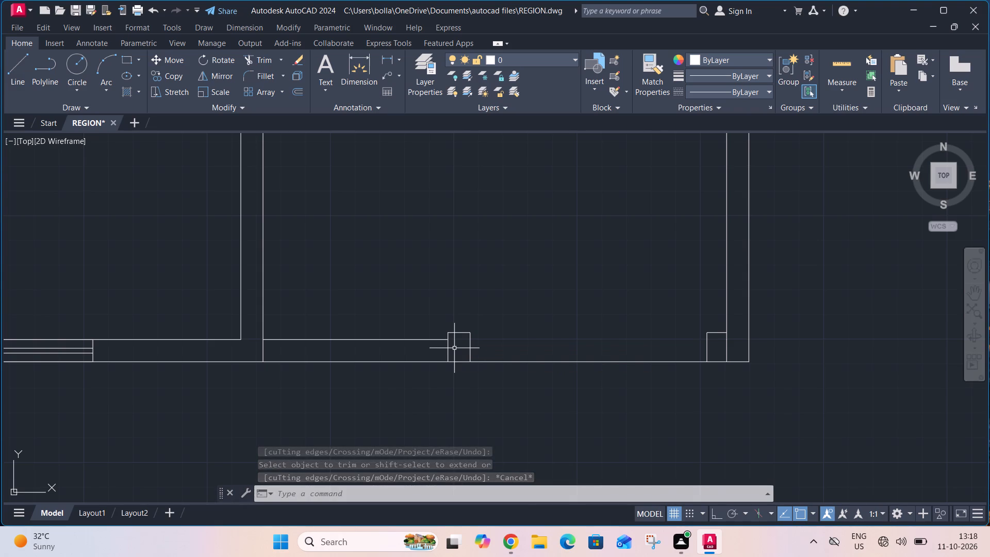
key("Escape")
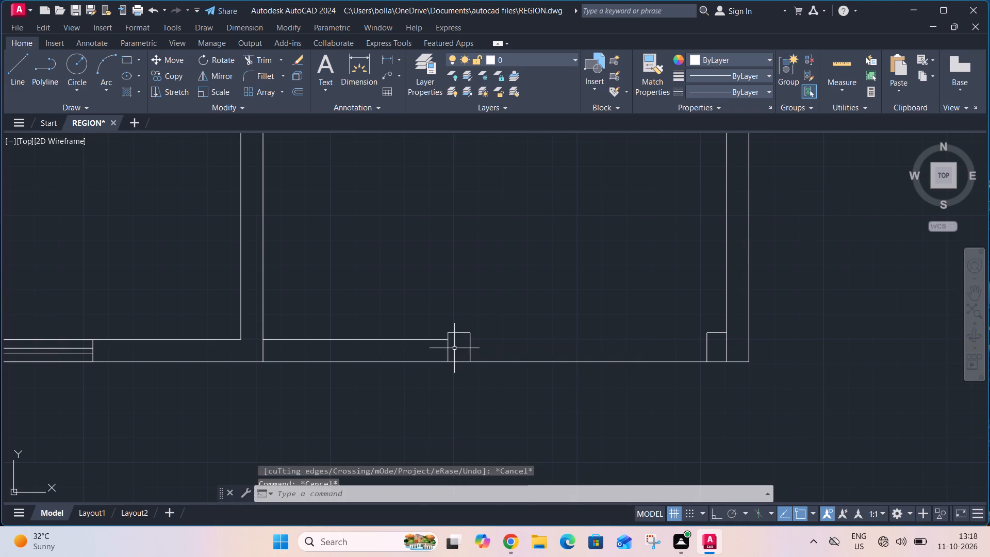
Offset the lower-right room's top wall line 4' downward and its right wall's inner line 4' into the room.
scroll(476, 349, "down", 2)
middle_click_drag(505, 309, 475, 403)
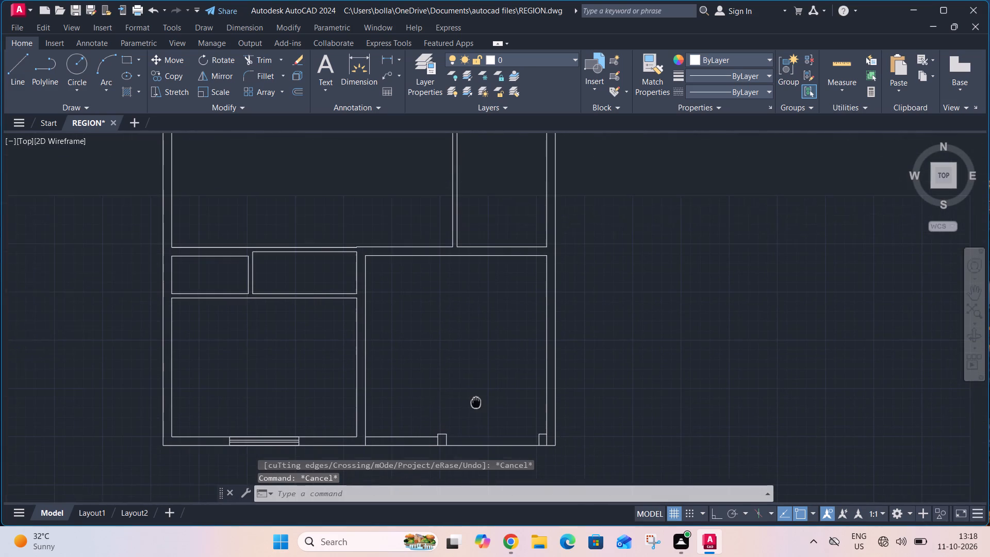
middle_click_drag(475, 403, 475, 403)
key("l")
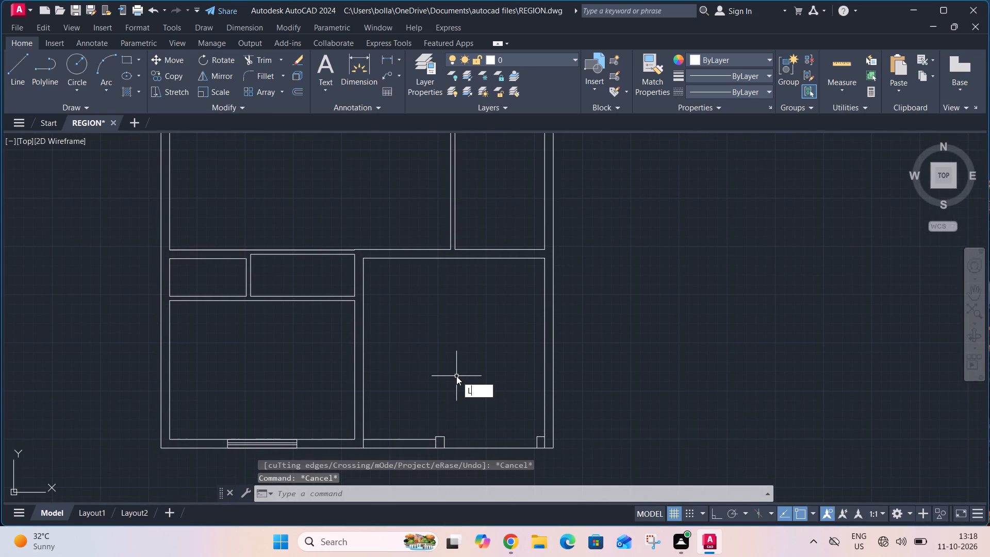
key("Escape")
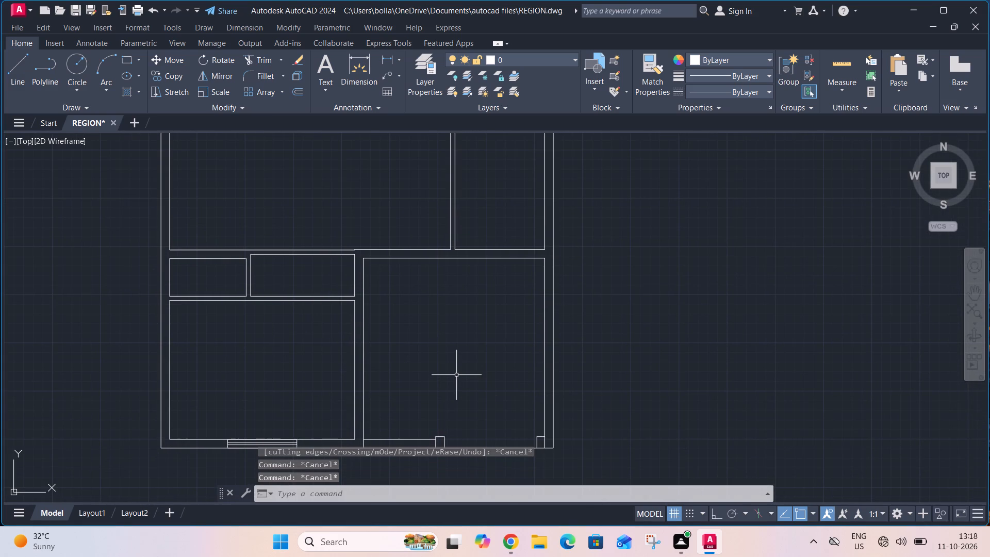
type("O")
key("space")
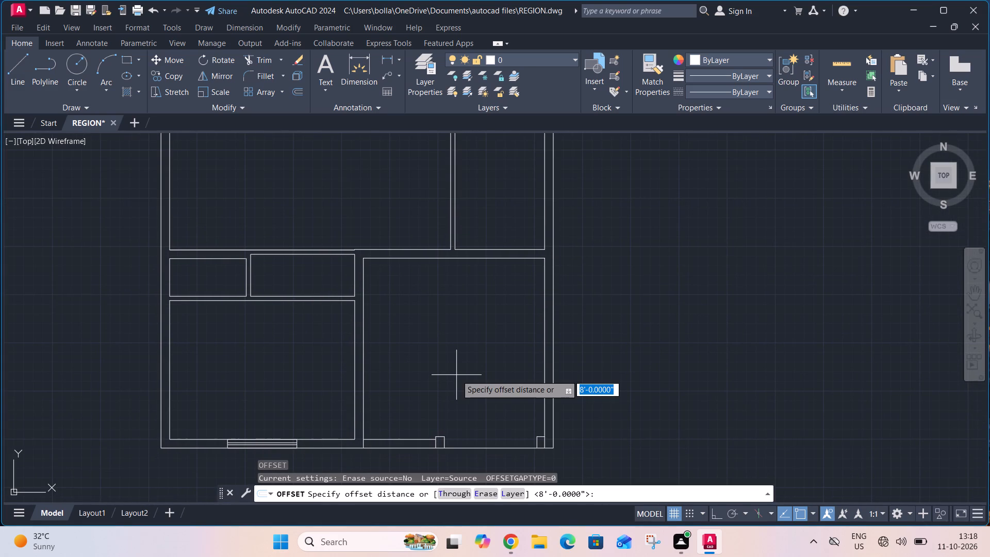
type("4'")
key("Return")
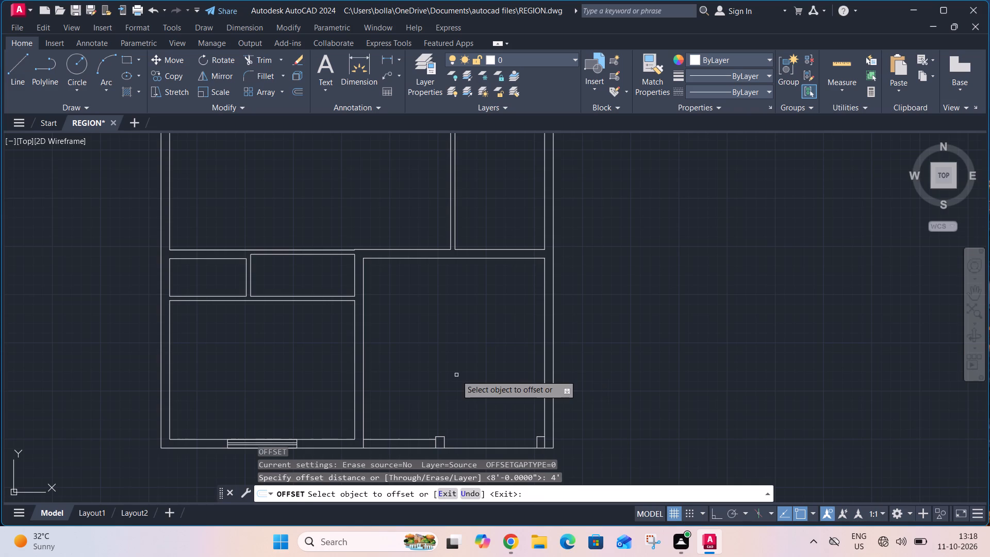
left_click(495, 257)
left_click(497, 289)
left_click(545, 333)
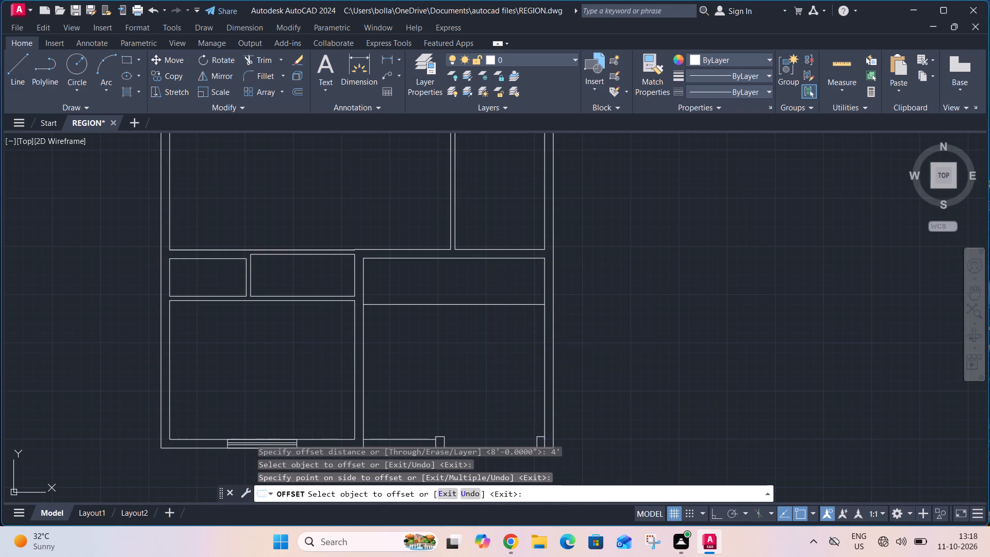
left_click(498, 345)
key("Escape")
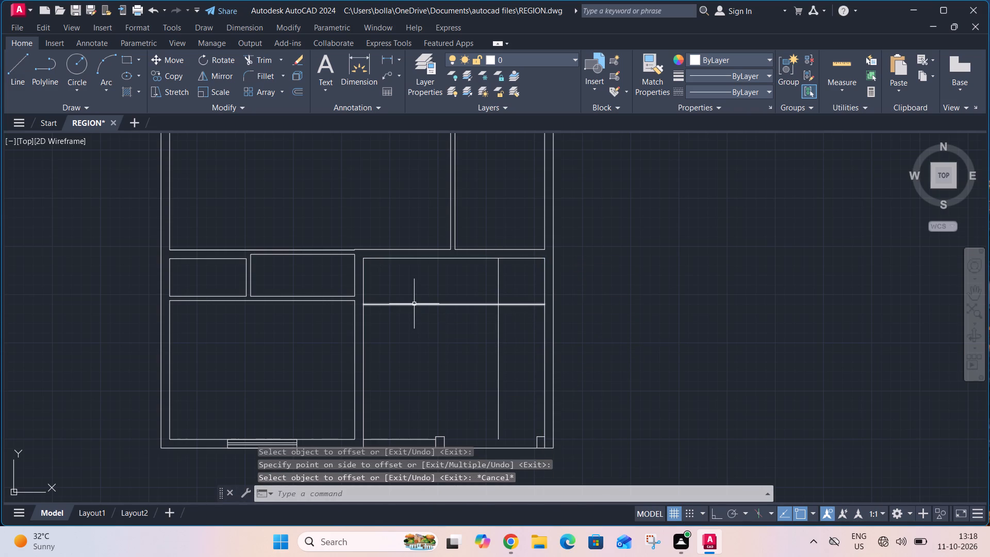
Draw a vertical line across the wall above the lower-right room, from the upper partition's left-face lower end to the wall's lower line.
type("L")
key("space")
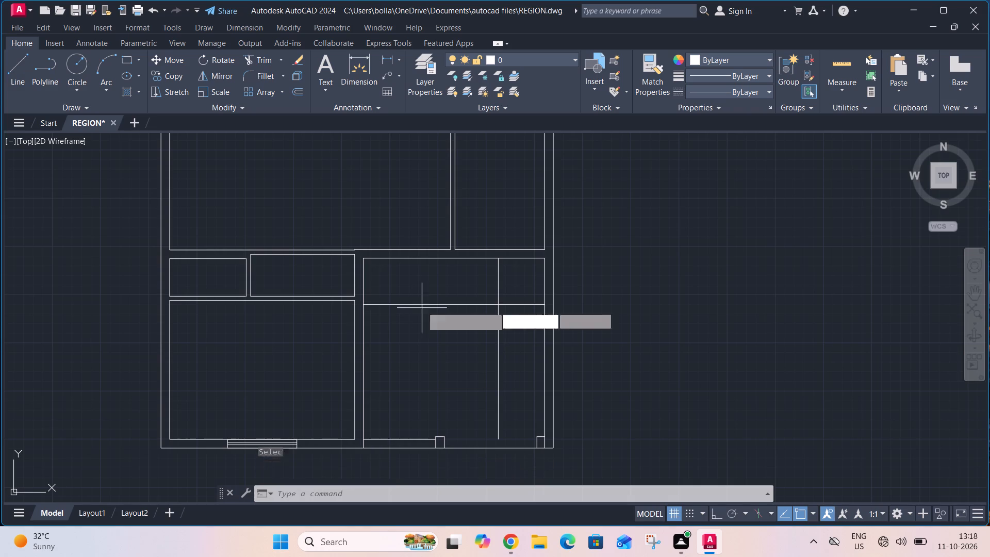
scroll(448, 249, "up", 4)
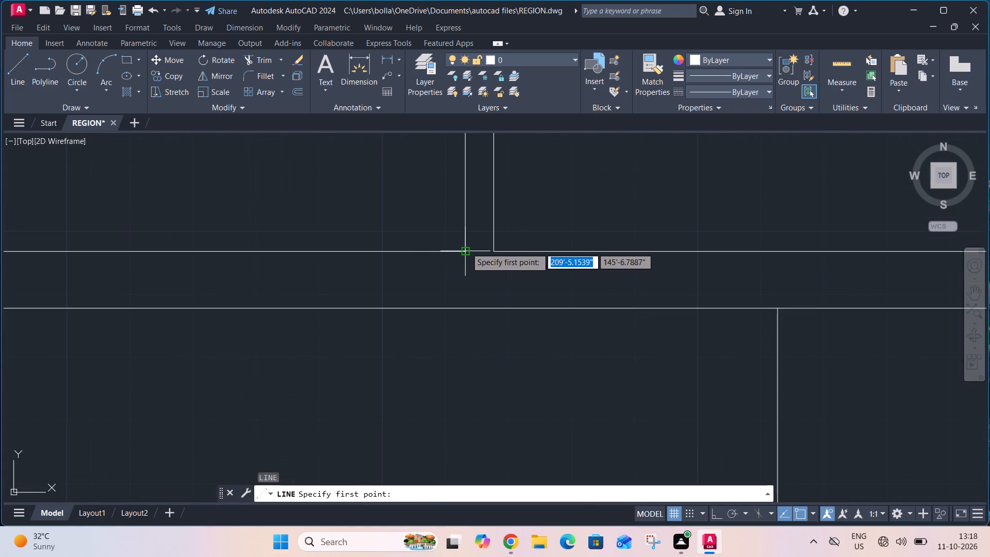
left_click(466, 248)
left_click(468, 306)
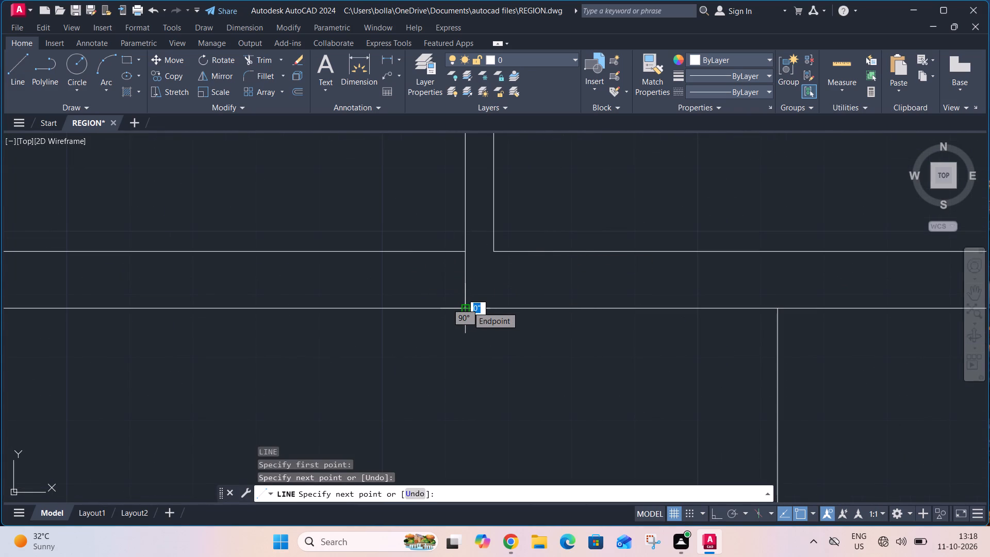
key("Escape")
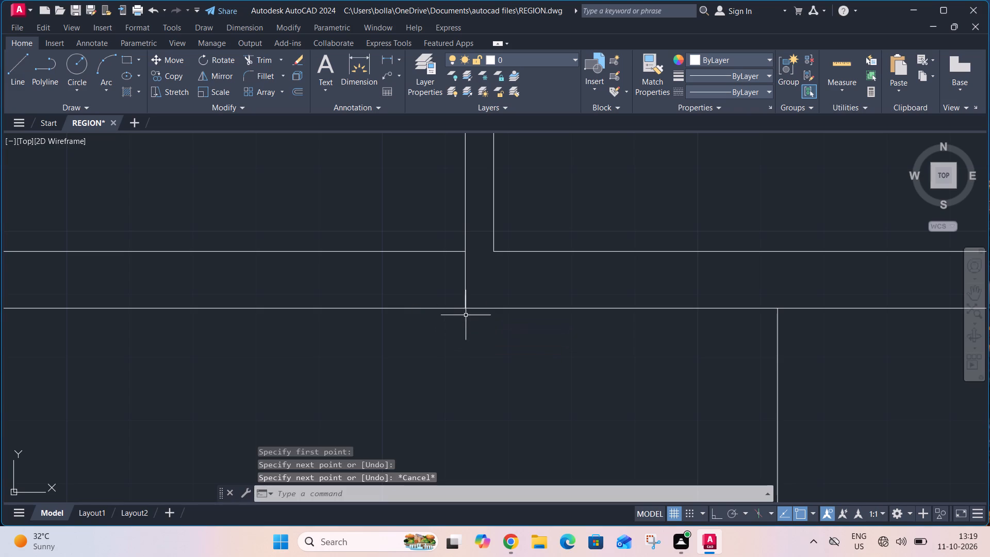
Offset the new vertical cross line 9" to the left within the wall.
type("O")
key("space")
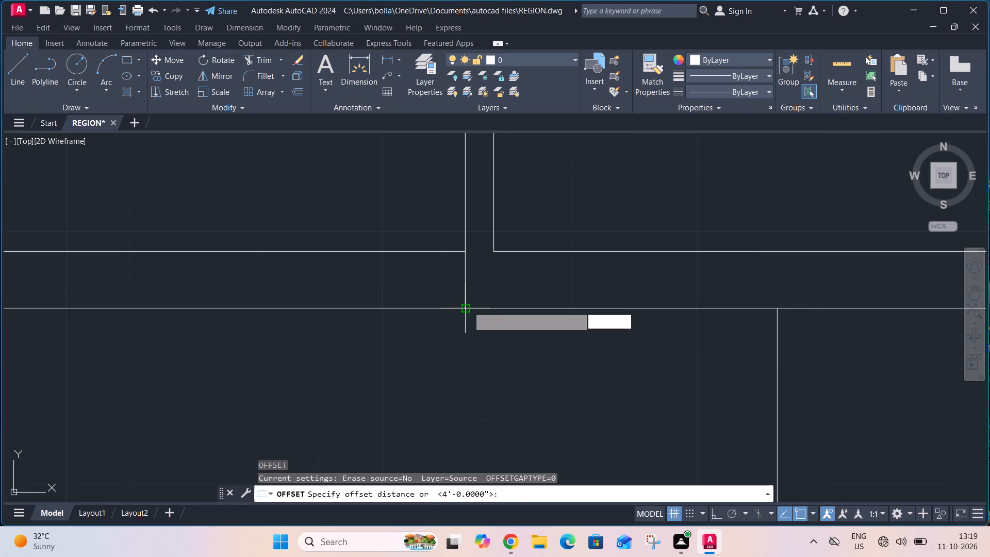
type("9\"")
key("Return")
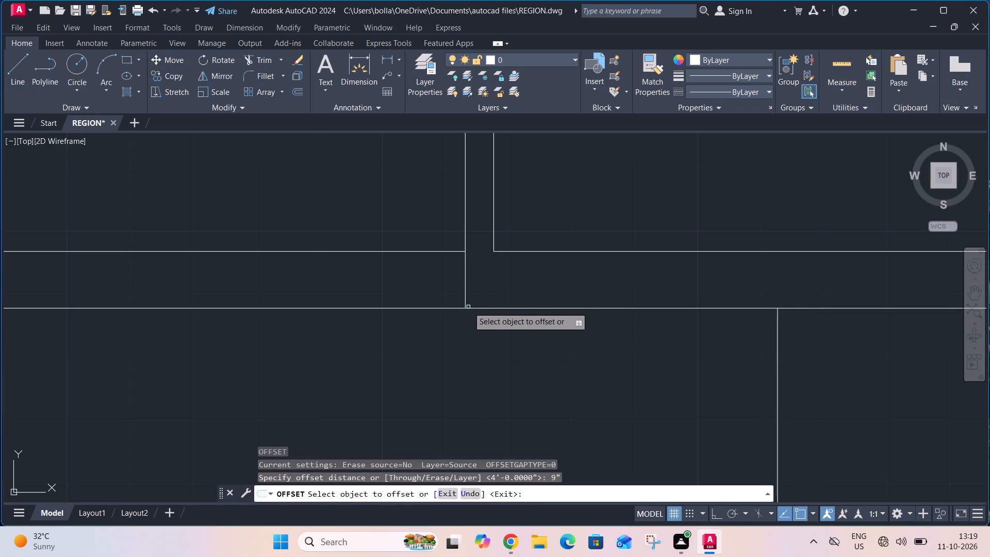
left_click(466, 289)
left_click(440, 295)
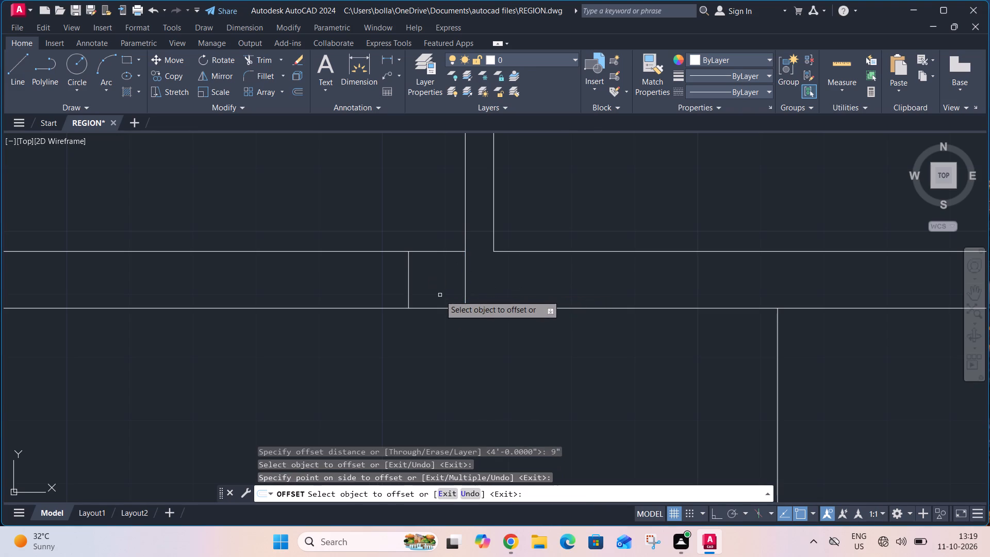
key("Escape")
Offset the 9" offset cross line a further 5' to the left to mark the opening's other side.
type("O 5'")
key("Return")
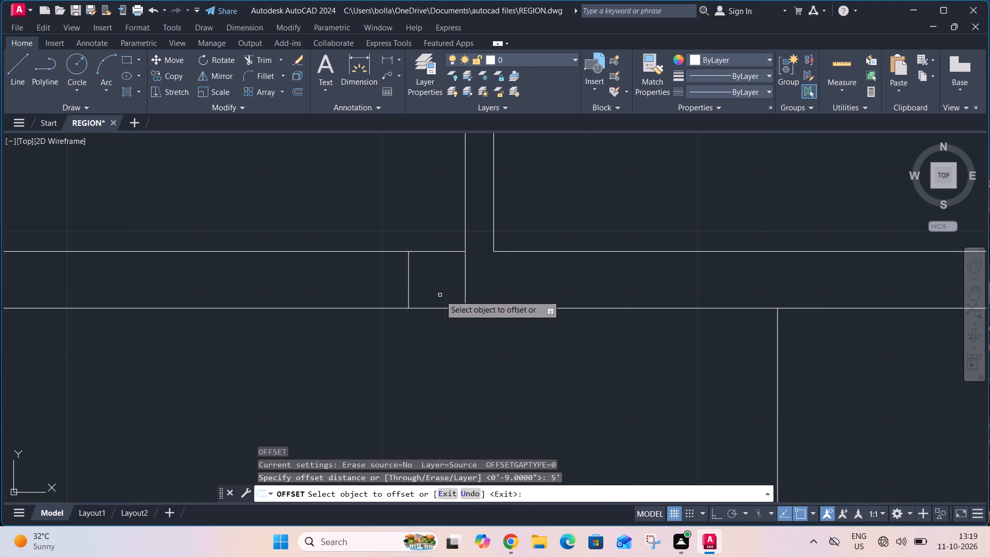
left_click(407, 291)
left_click(386, 293)
scroll(388, 296, "down", 3)
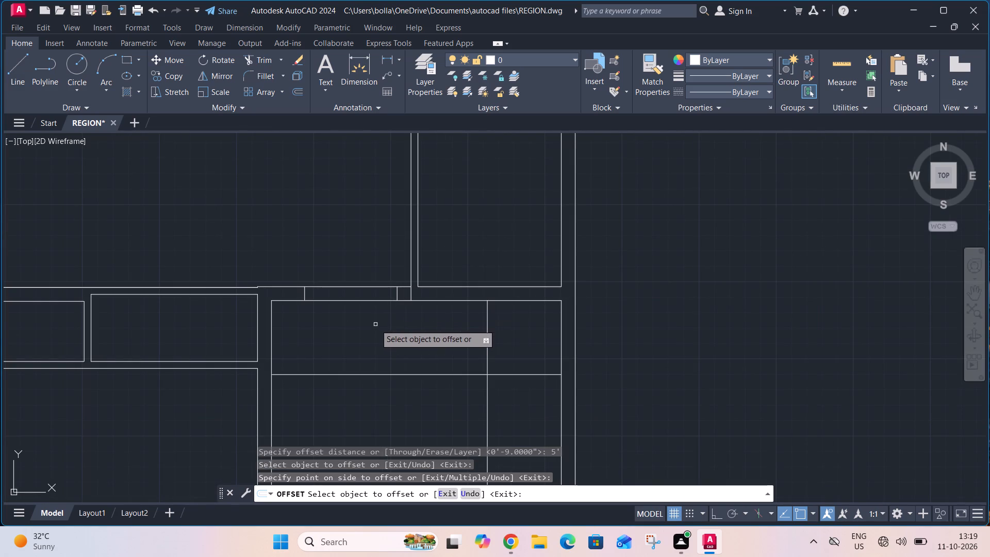
middle_click_drag(375, 324, 428, 376)
key("Escape")
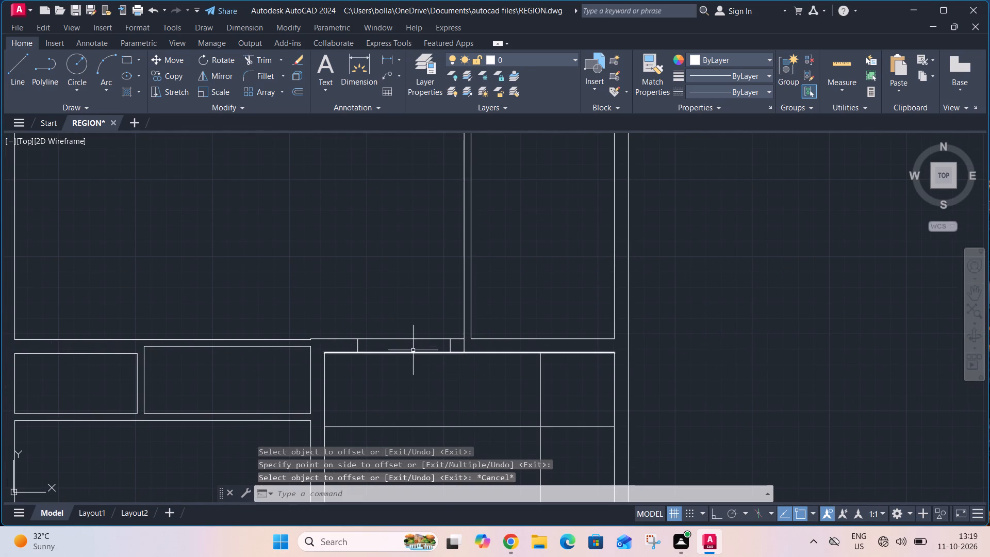
Select the two cross lines 5' apart in the wall above the lower-right room.
scroll(443, 346, "up", 3)
left_click(480, 342)
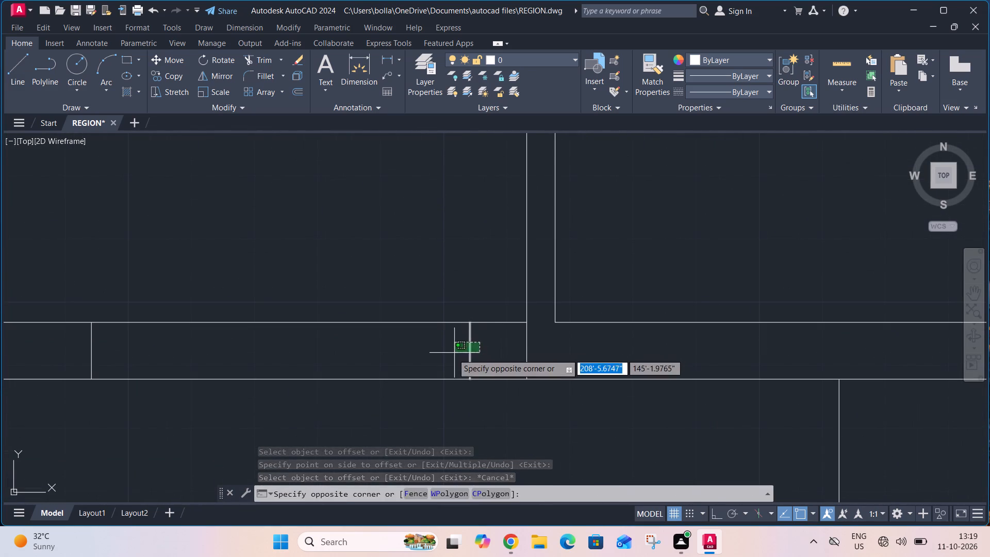
left_click(453, 354)
scroll(473, 335, "down", 3)
scroll(381, 349, "up", 3)
left_click(392, 319)
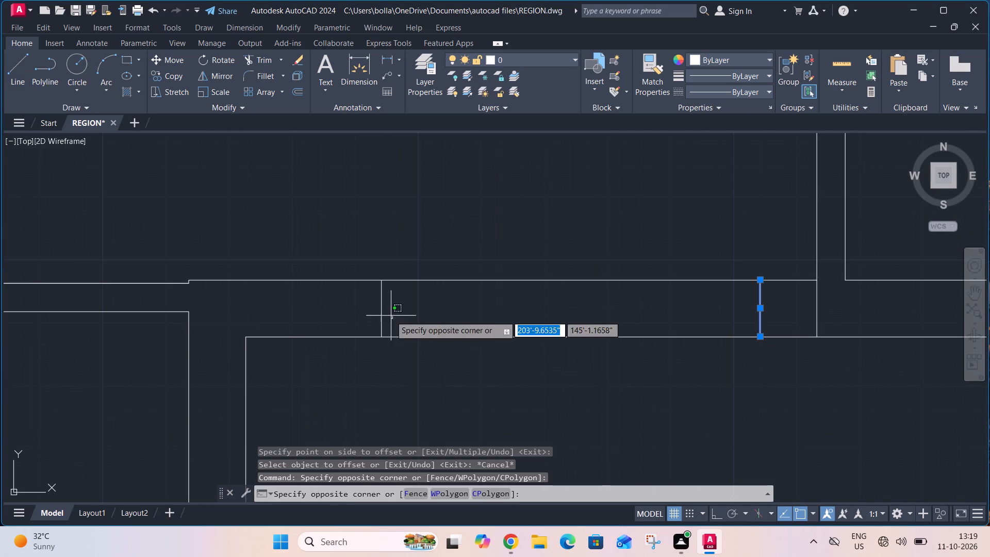
left_click(369, 322)
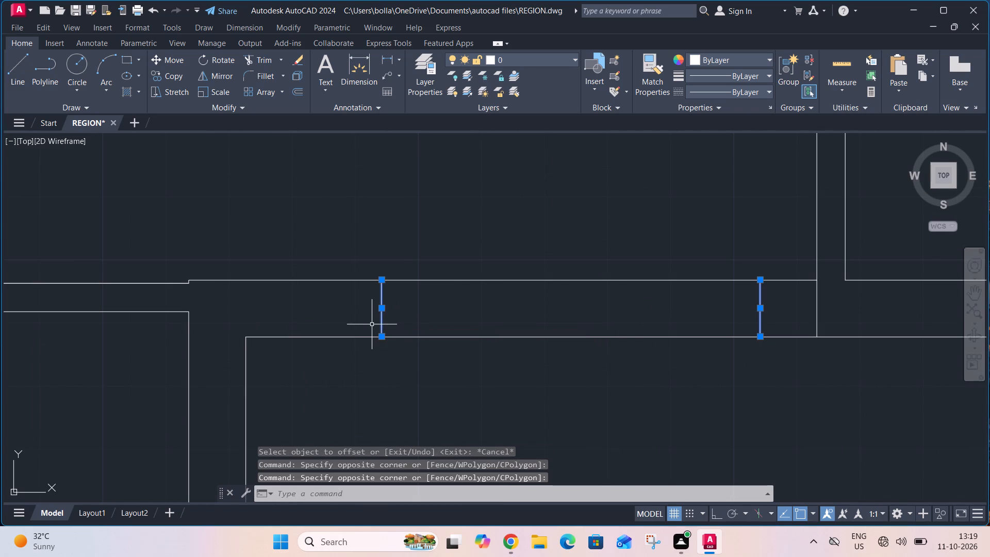
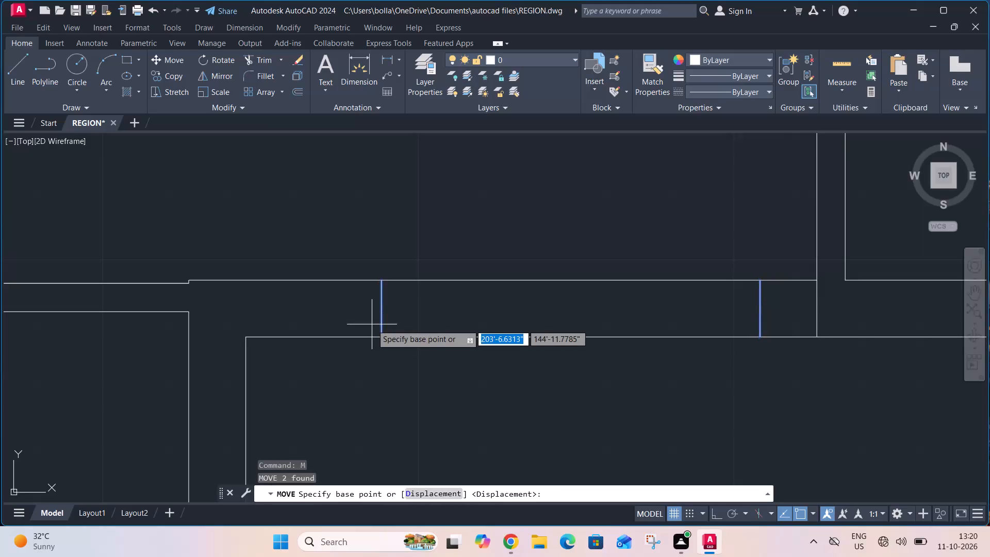
Move the two selected cross lines 4.5" to the left within the wall above the lower-right room.
left_click(761, 335)
type("4.5\"")
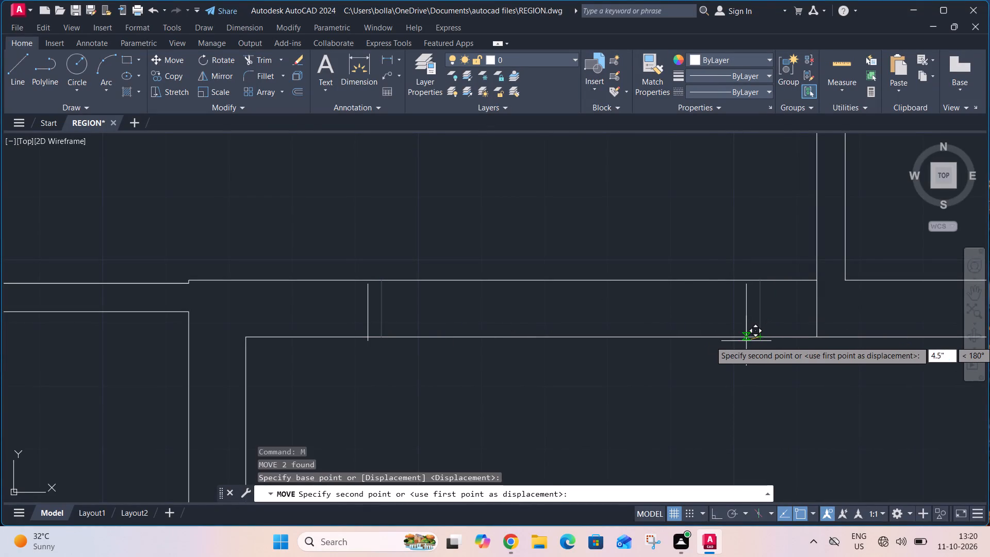
key("Return")
Draw a vertical line across the wall below the upper-right room, from the midpoint of its upper line to its lower line.
scroll(745, 346, "down", 2)
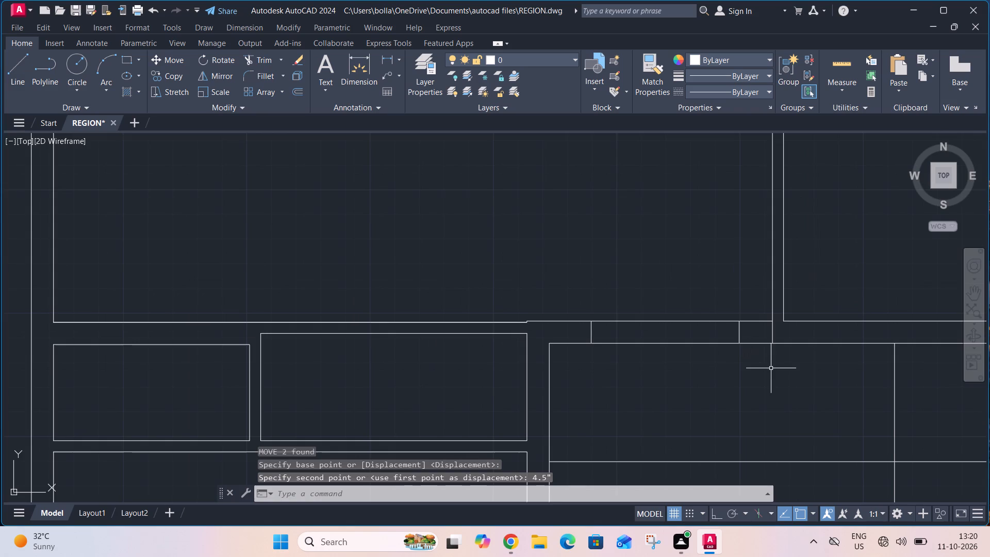
middle_click_drag(771, 368, 542, 415)
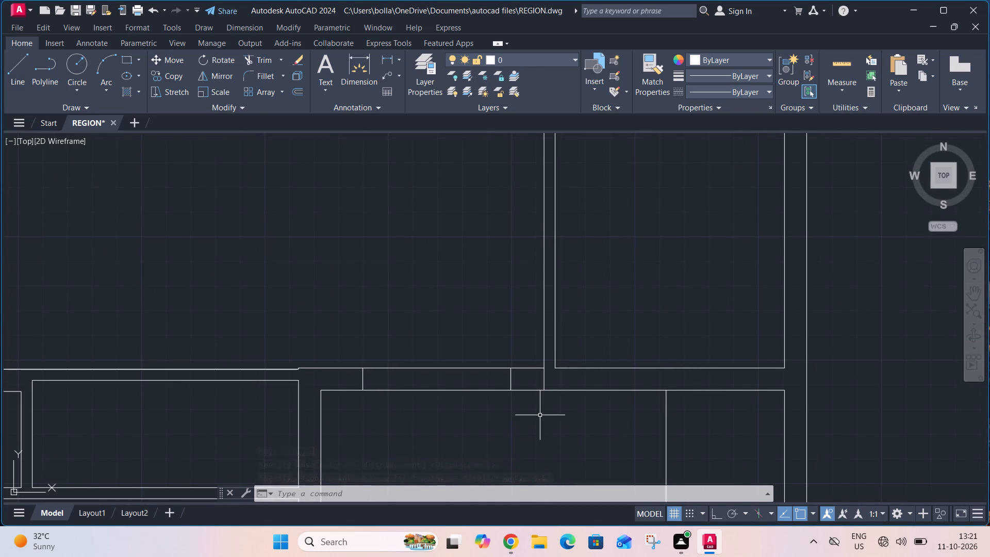
type("L")
key("space")
left_click(673, 369)
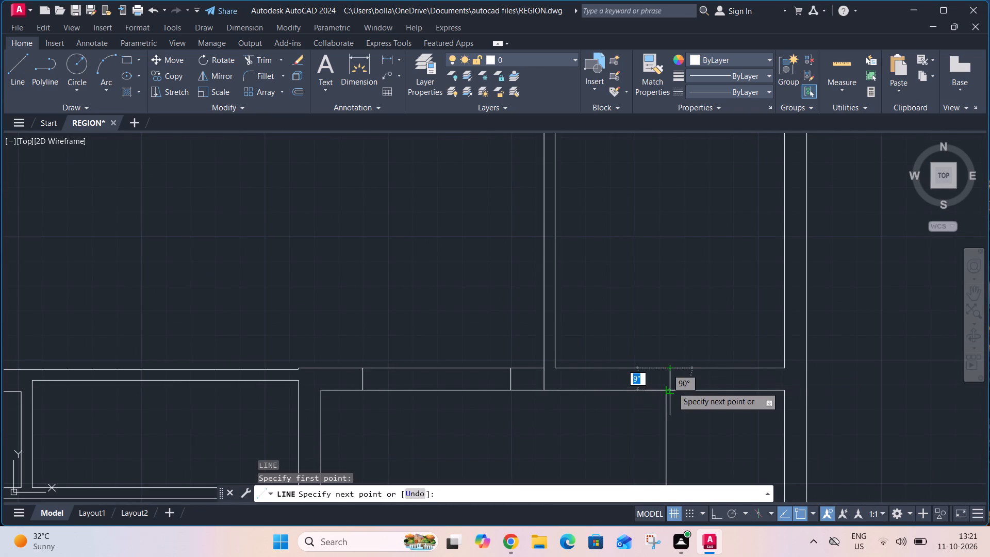
left_click(672, 388)
key("Escape")
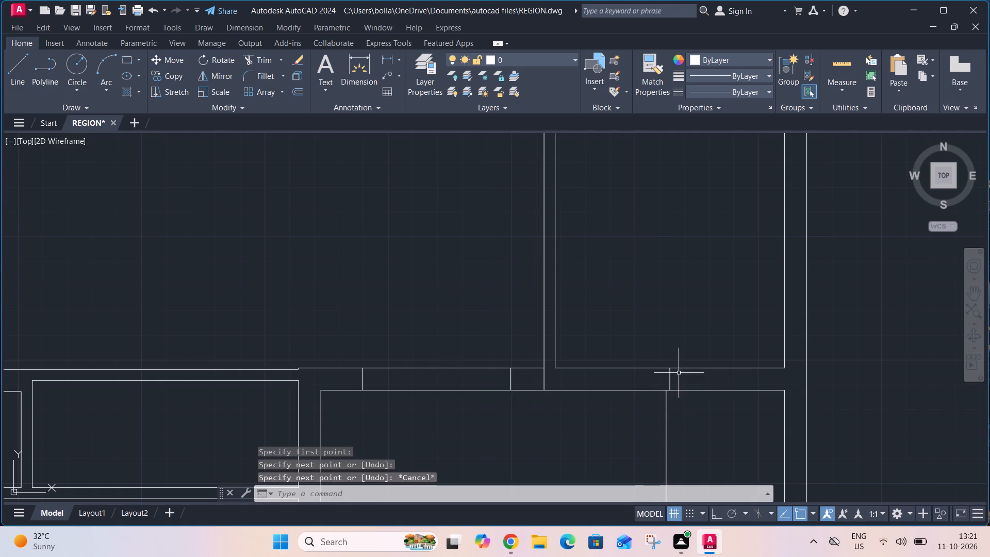
Offset the new vertical cross line 2'3" to both sides to mark the window's ends.
scroll(678, 372, "up", 3)
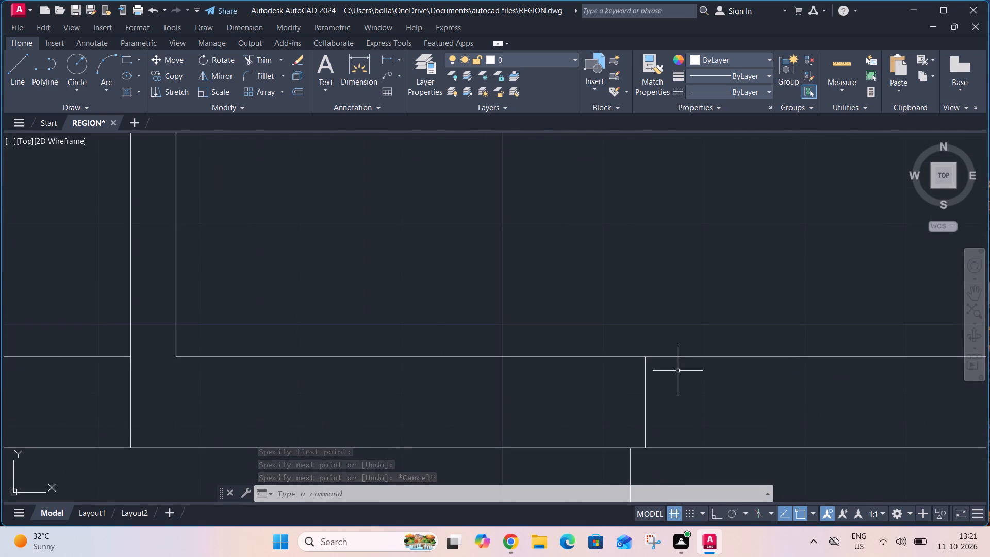
type("2'3\"")
key("Return")
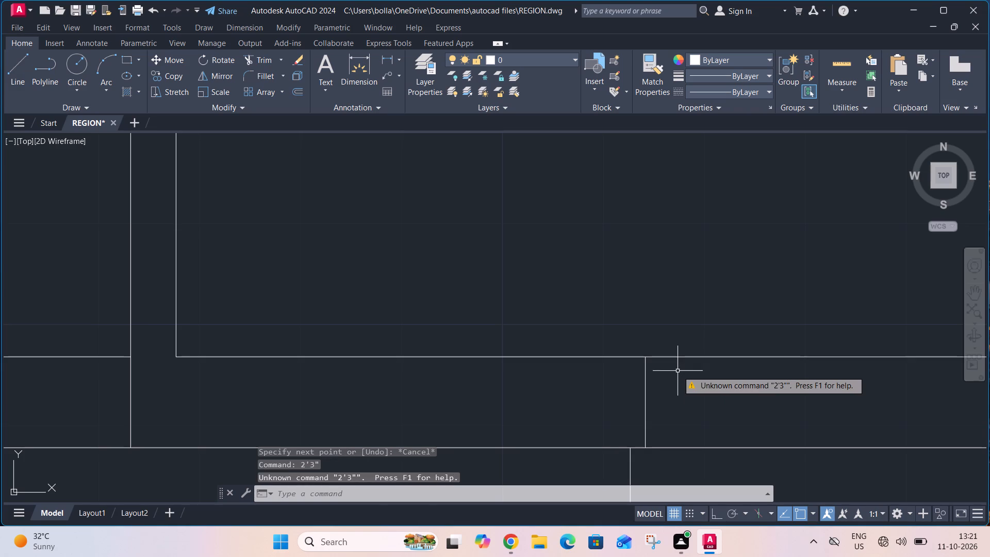
key("Escape")
type("O 2'3\"")
key("Return")
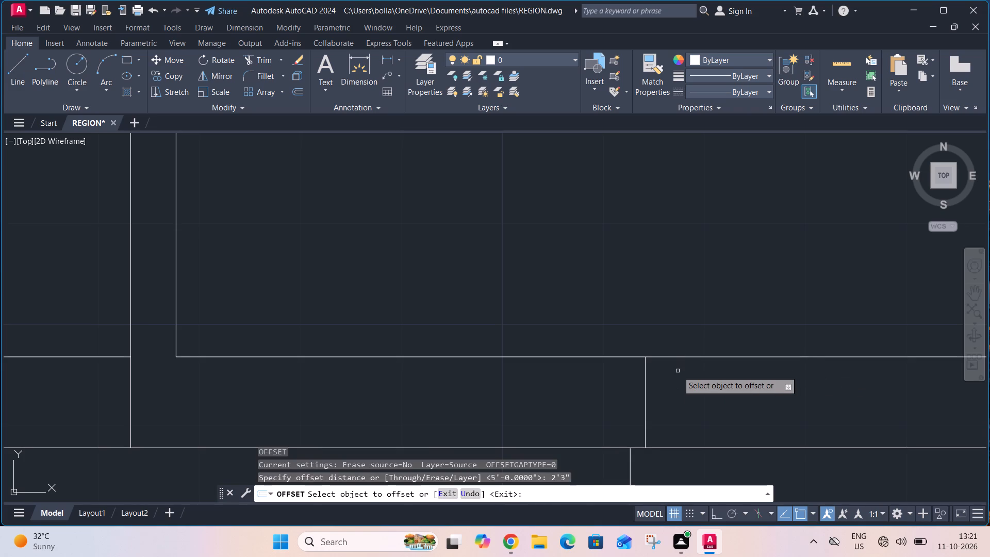
left_click(644, 414)
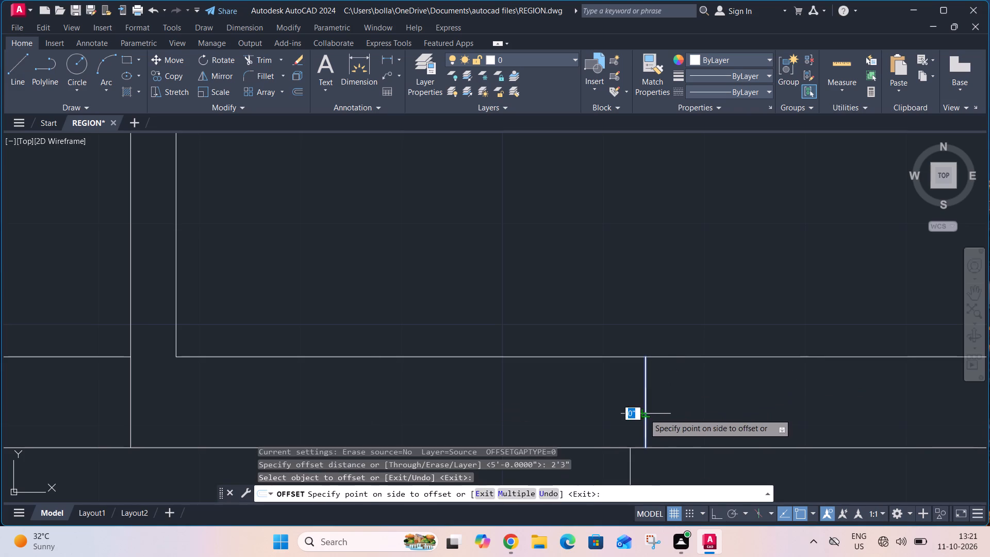
left_click(669, 402)
left_click(646, 427)
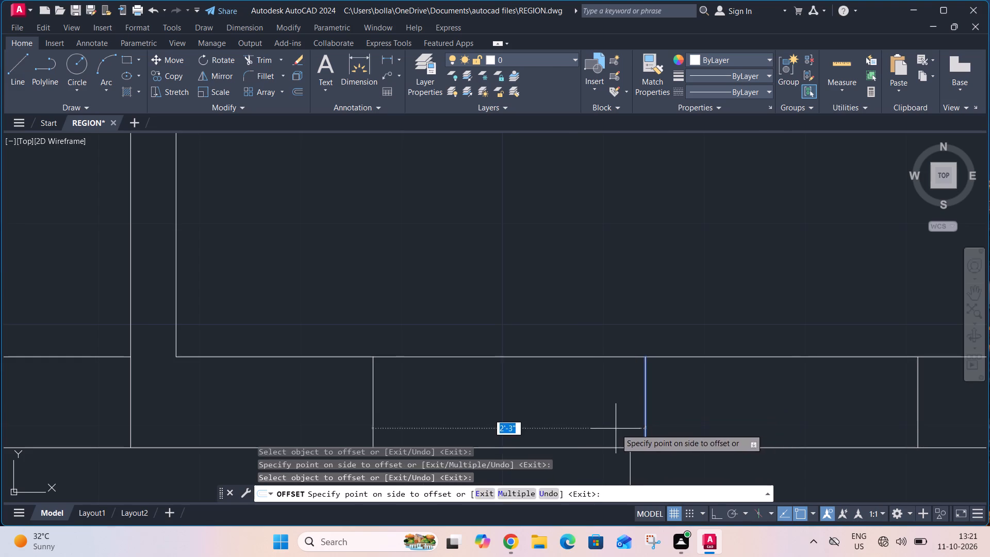
left_click(615, 428)
key("Escape")
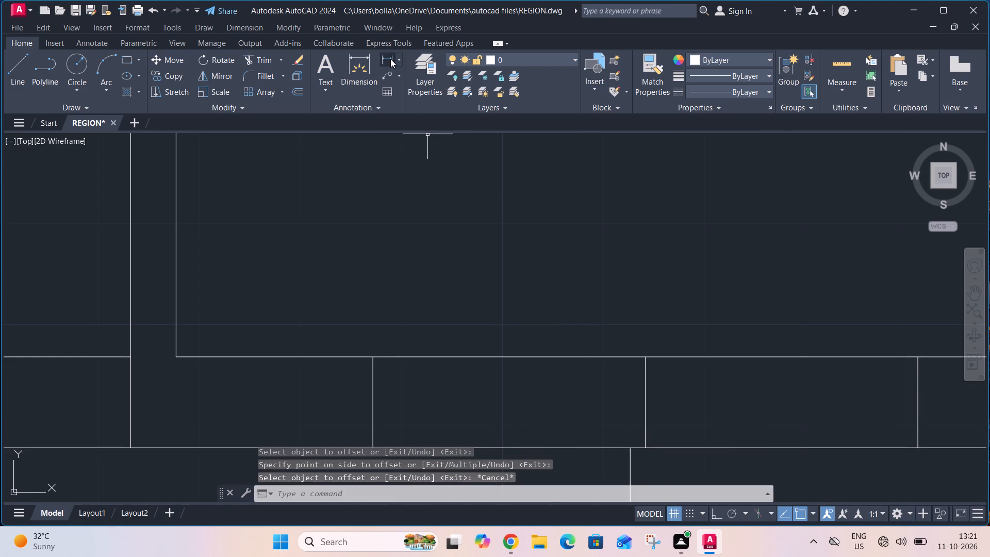
Measure the distance between the two outer cross lines of the window with a linear dimension.
left_click(390, 59)
left_click(371, 355)
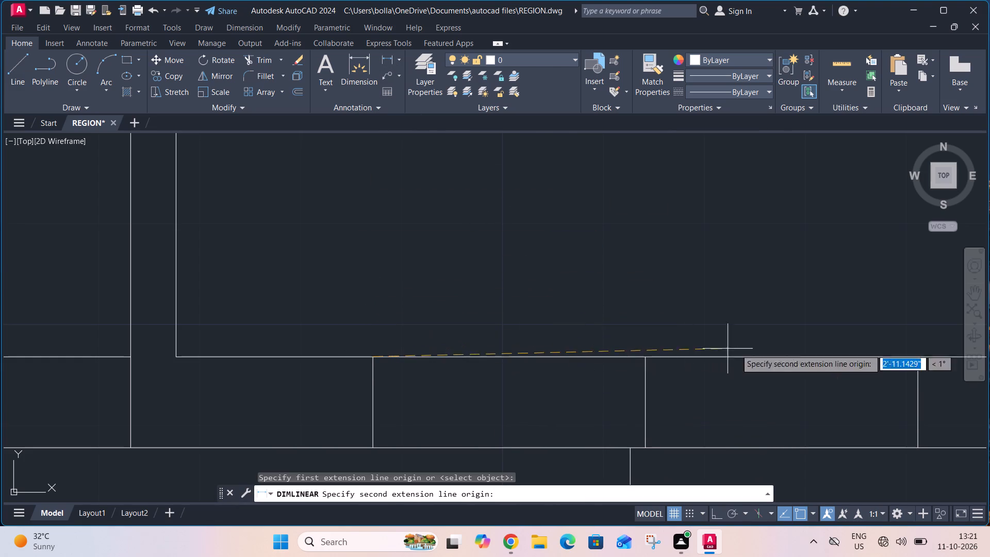
left_click(921, 357)
key("Escape")
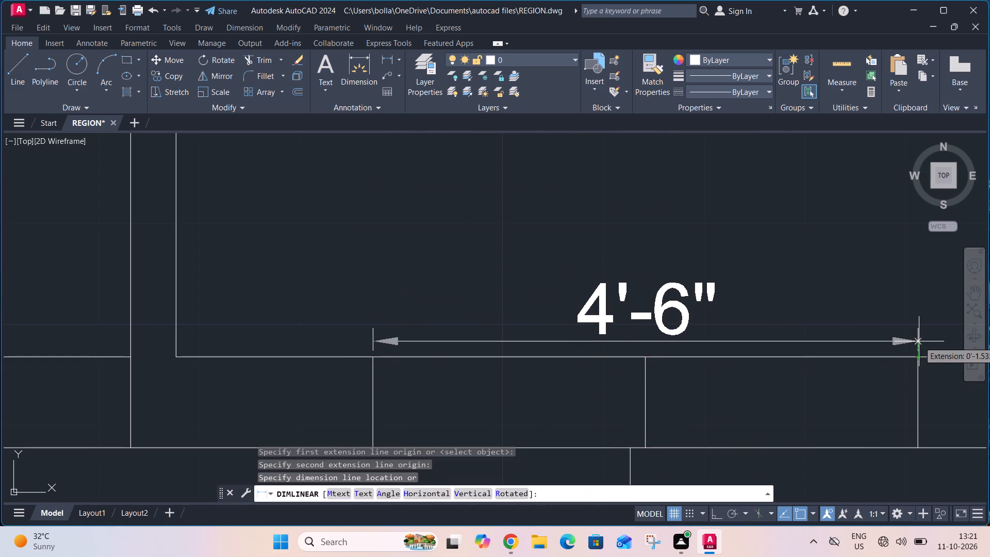
Draw horizontal lines along the wall's upper and lower faces between the window's two end lines.
scroll(912, 338, "down", 2)
middle_click_drag(839, 378, 634, 417)
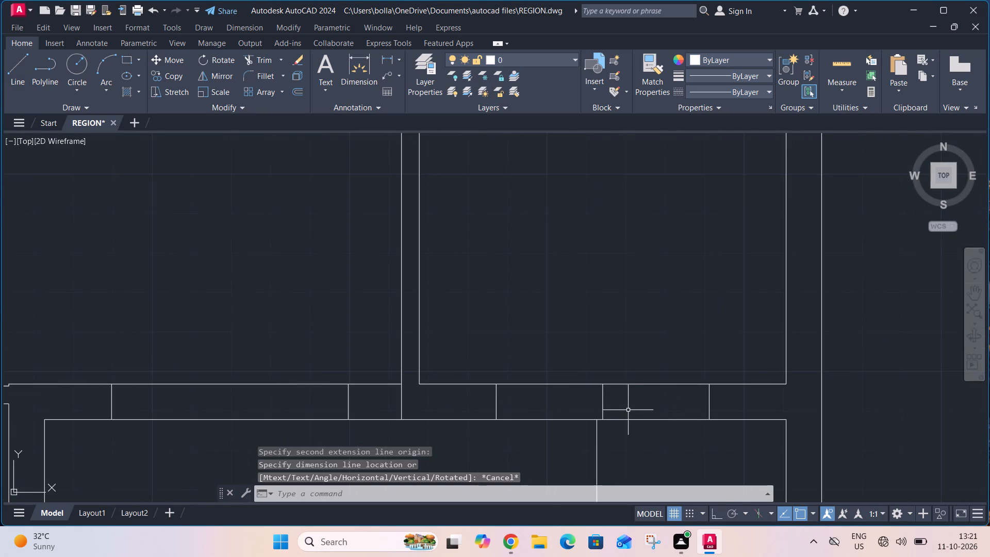
type("L")
key("space")
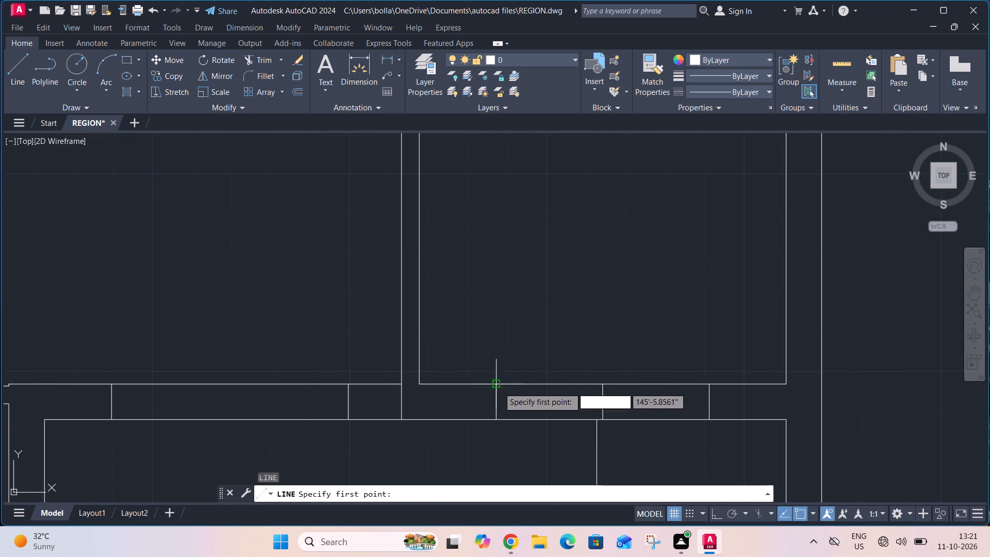
left_click(496, 386)
left_click(711, 385)
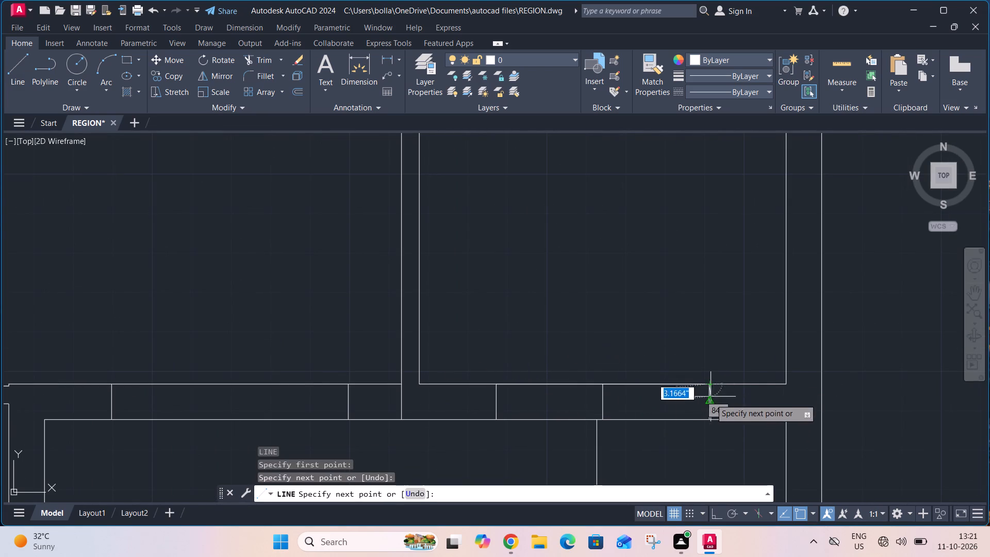
key("space")
type("L")
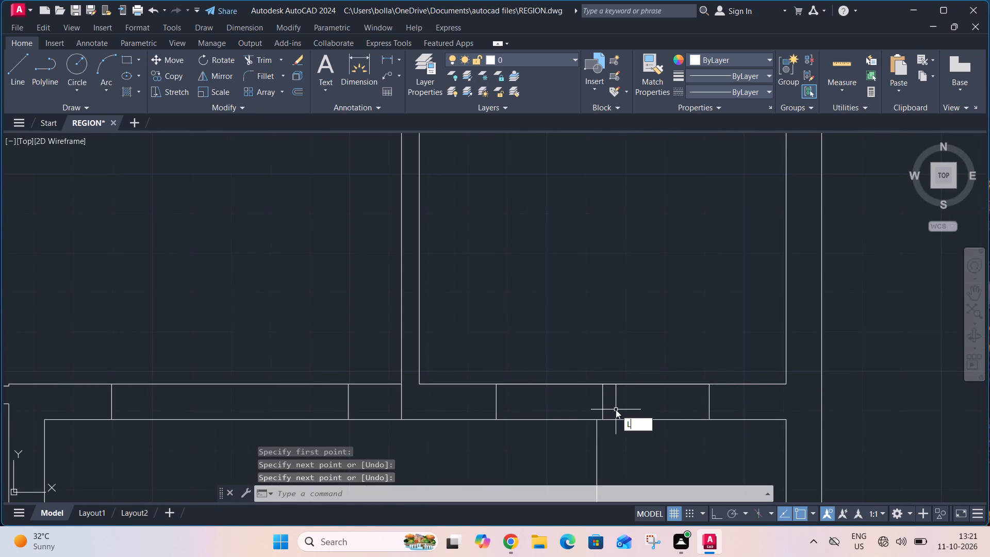
key("space")
left_click(496, 419)
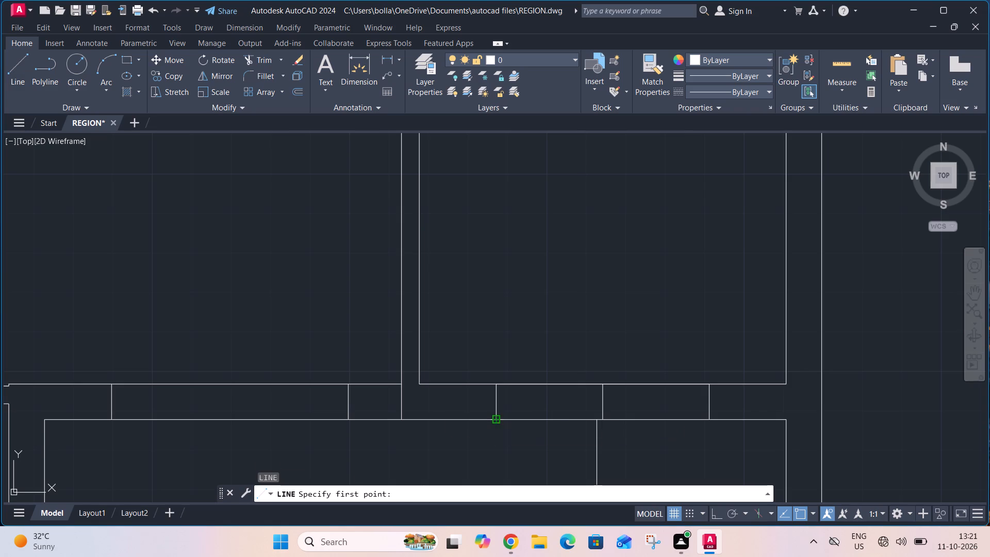
left_click(713, 418)
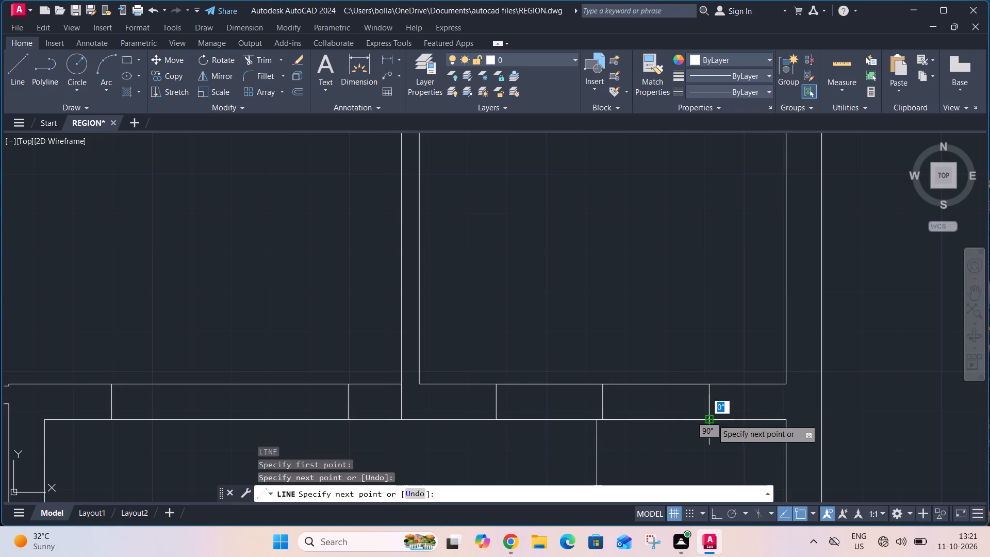
key("Escape")
Draw a horizontal centre line through the window between the midpoints of its two end lines.
key("l")
key("space")
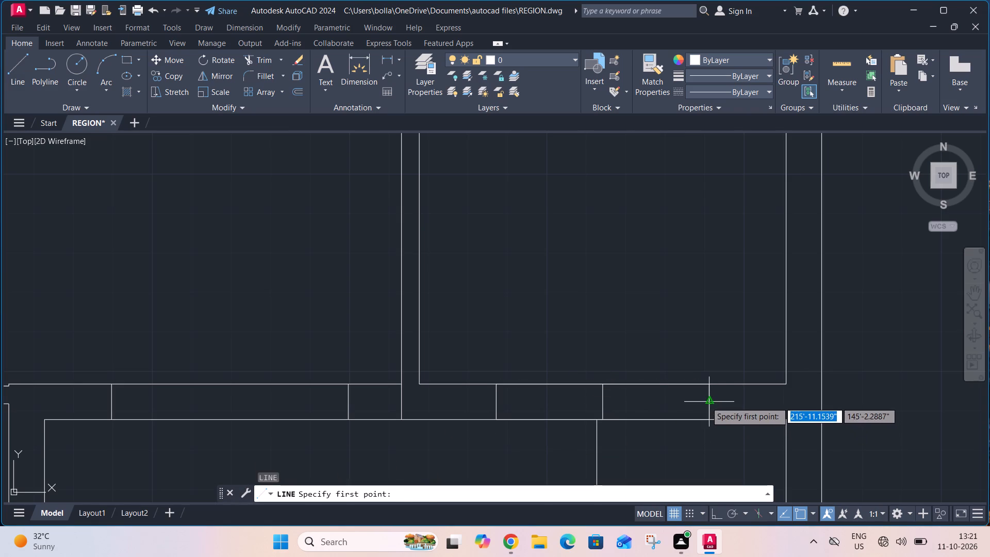
left_click(706, 401)
left_click(498, 403)
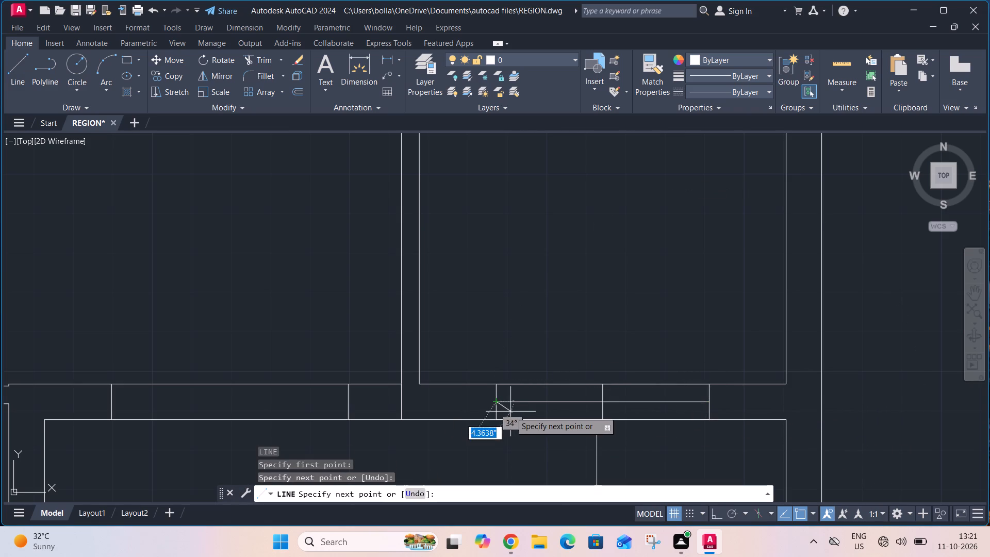
key("Escape")
Offset the window's horizontal centre line 1" both upward and downward.
type("O")
key("space")
key("1")
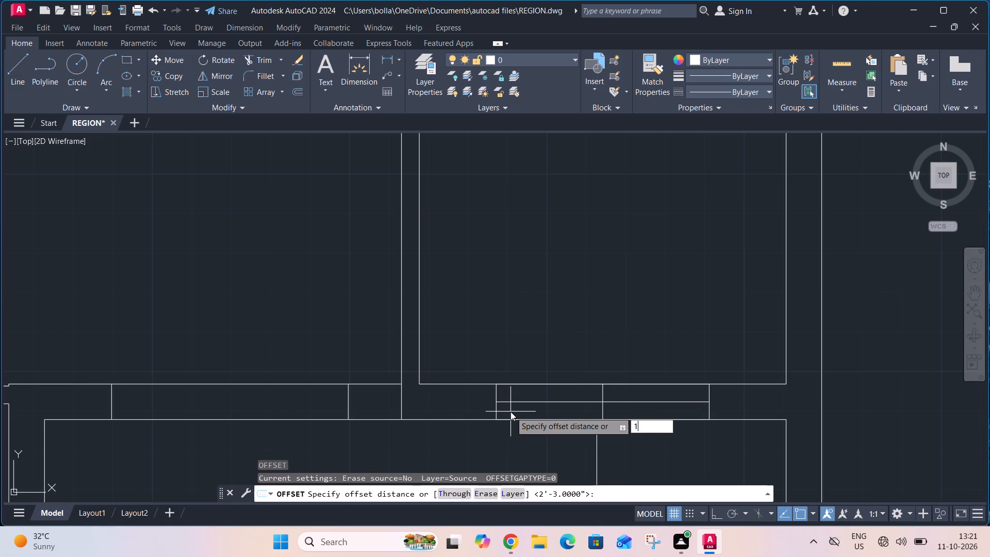
key("shift+quotedbl")
key("Return")
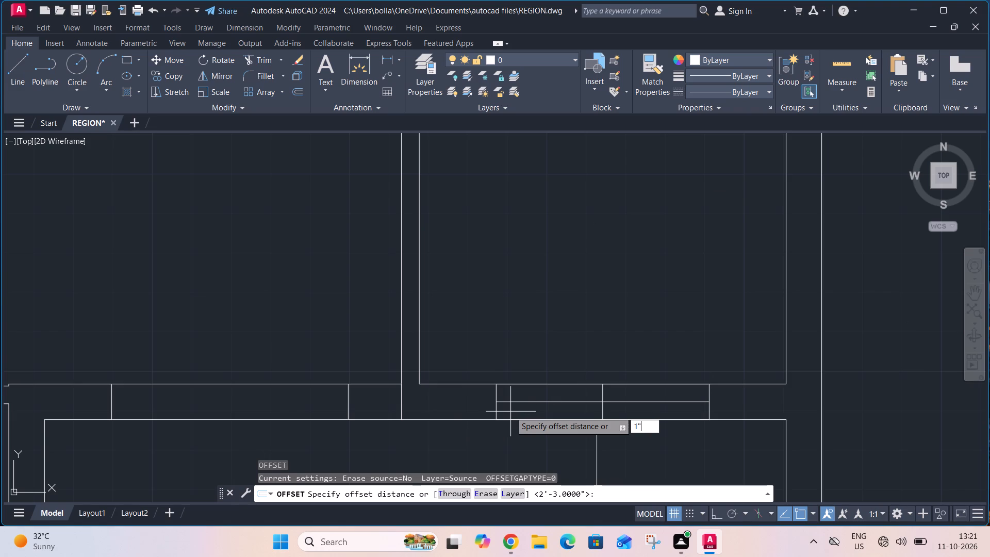
scroll(527, 401, "up", 2)
left_click(530, 404)
left_click(531, 395)
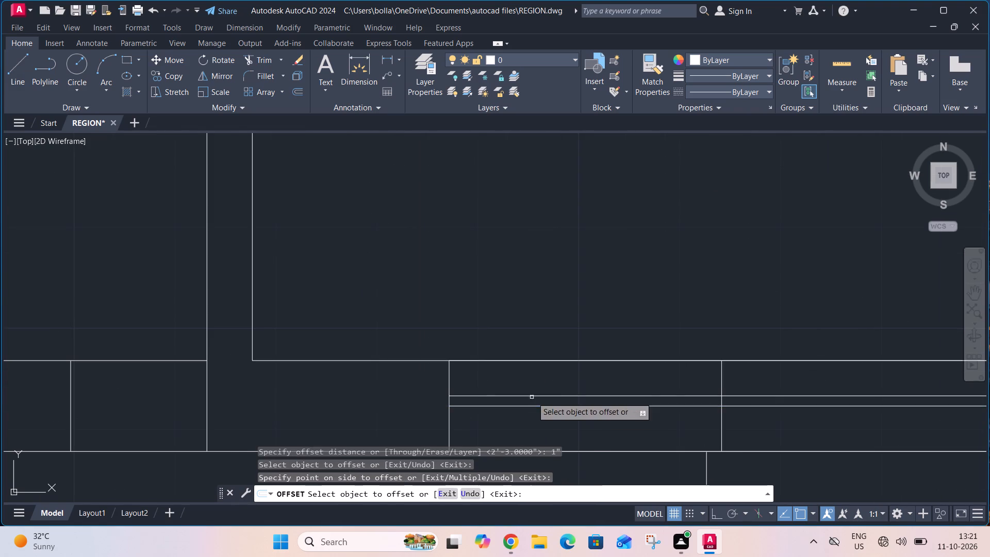
left_click(532, 406)
left_click(535, 421)
key("Escape")
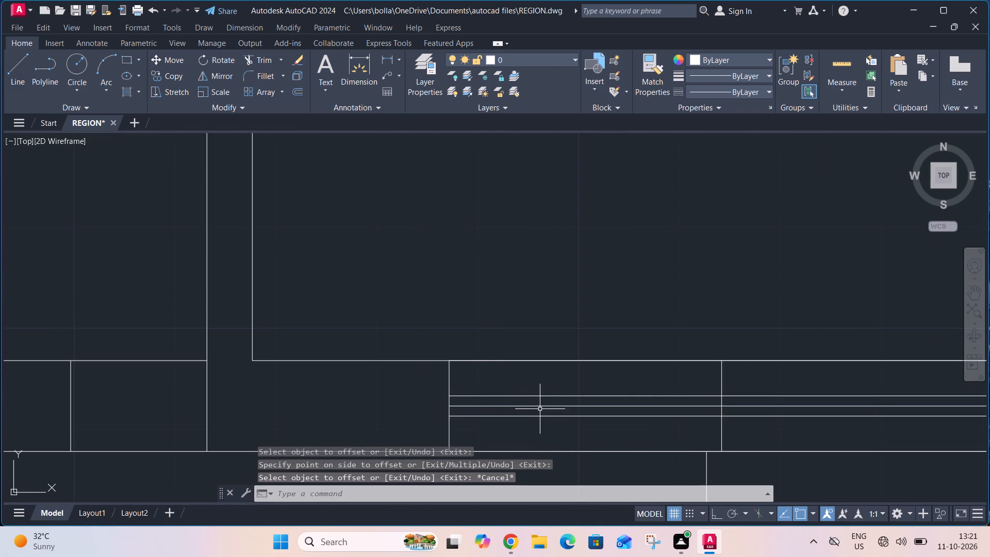
Delete the window's original horizontal centre line and its middle vertical cross line.
left_click(541, 406)
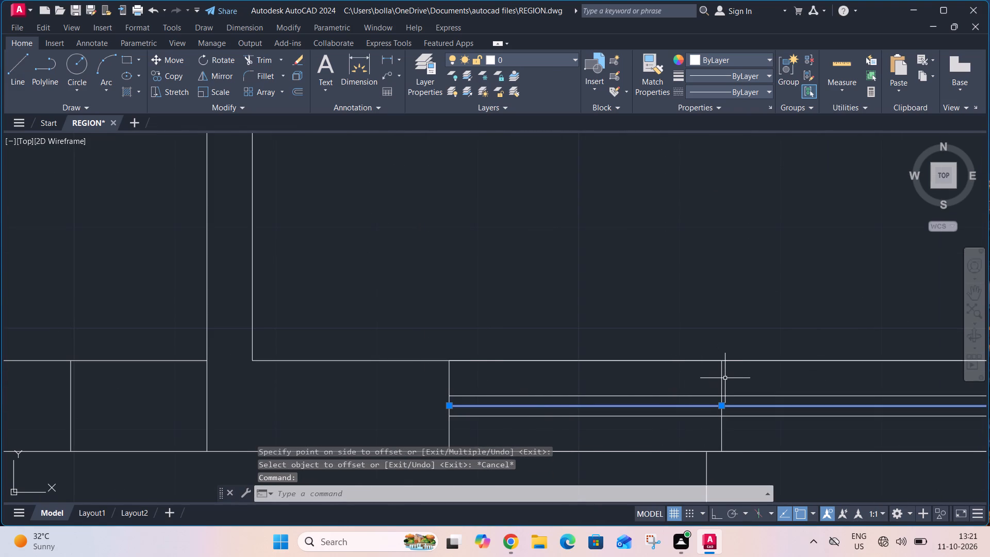
left_click(721, 381)
key("Delete")
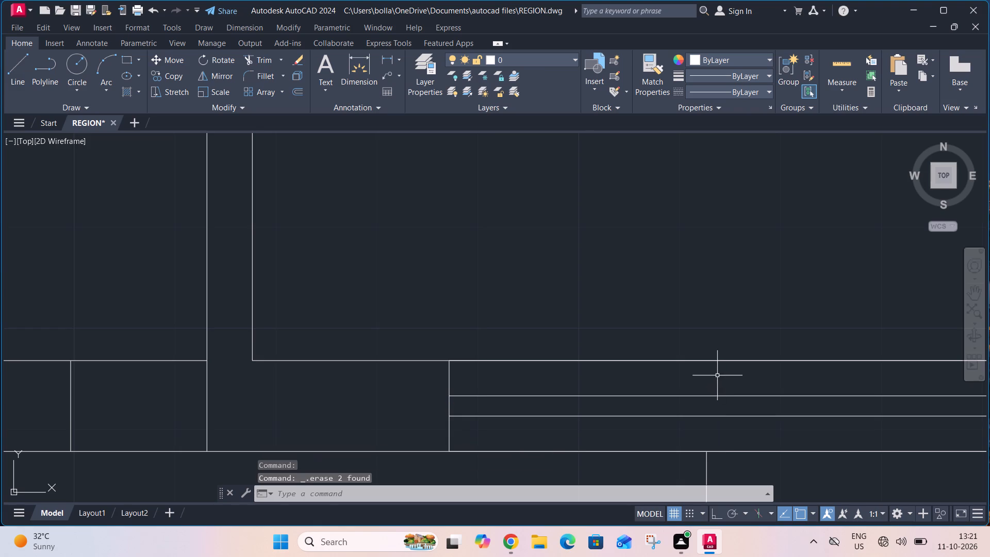
Trim the partition line crossing the wall beside the window and both wall lines between the opening's two cross lines.
scroll(715, 371, "down", 2)
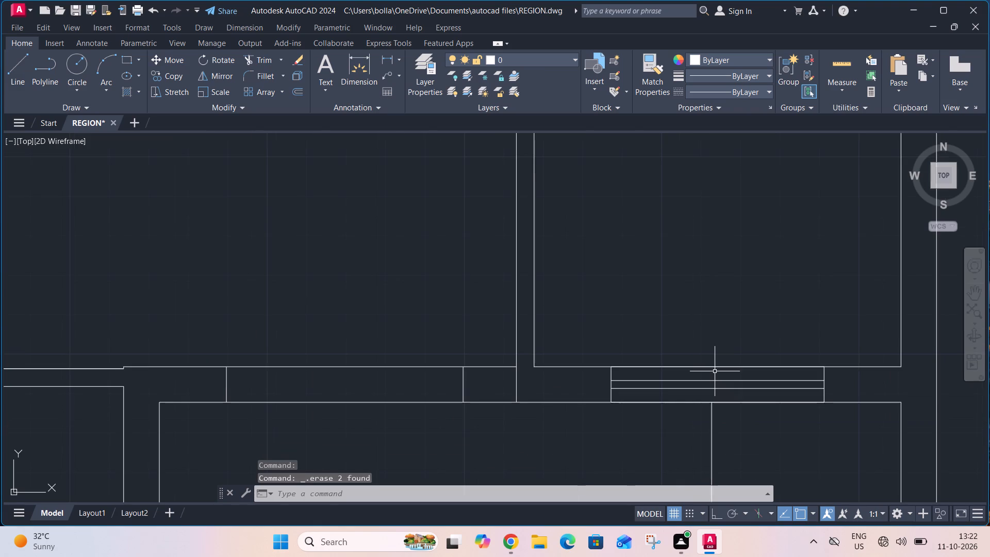
scroll(717, 334, "down", 2)
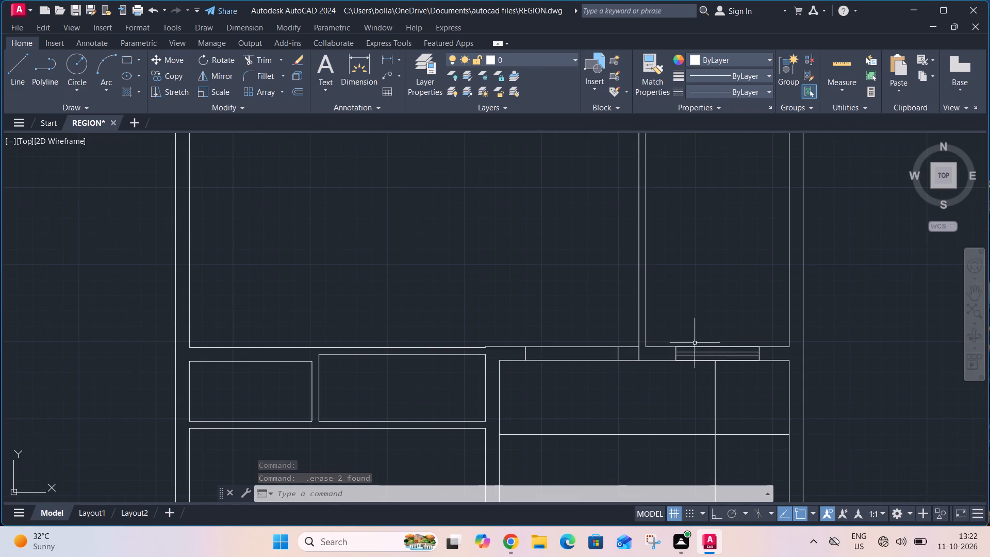
type("TR")
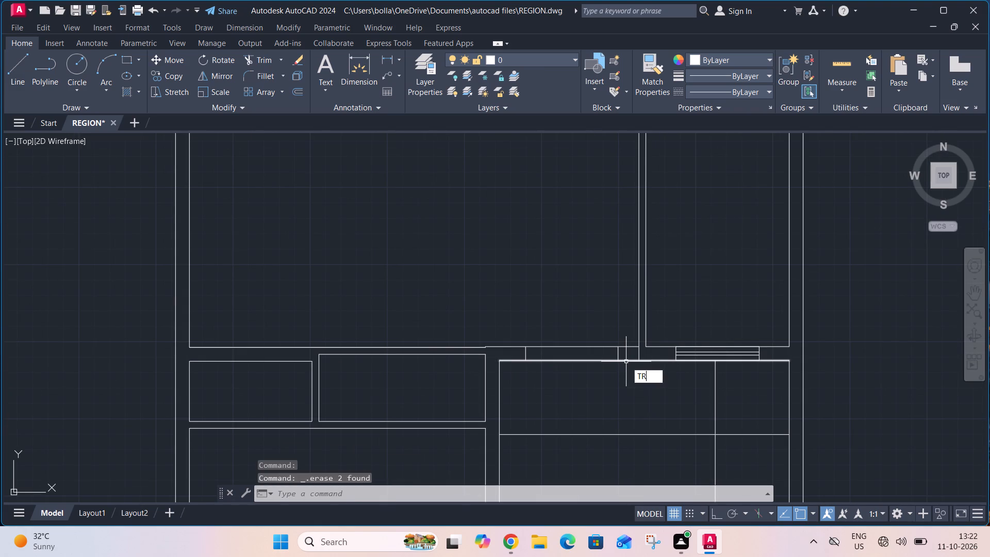
key("space")
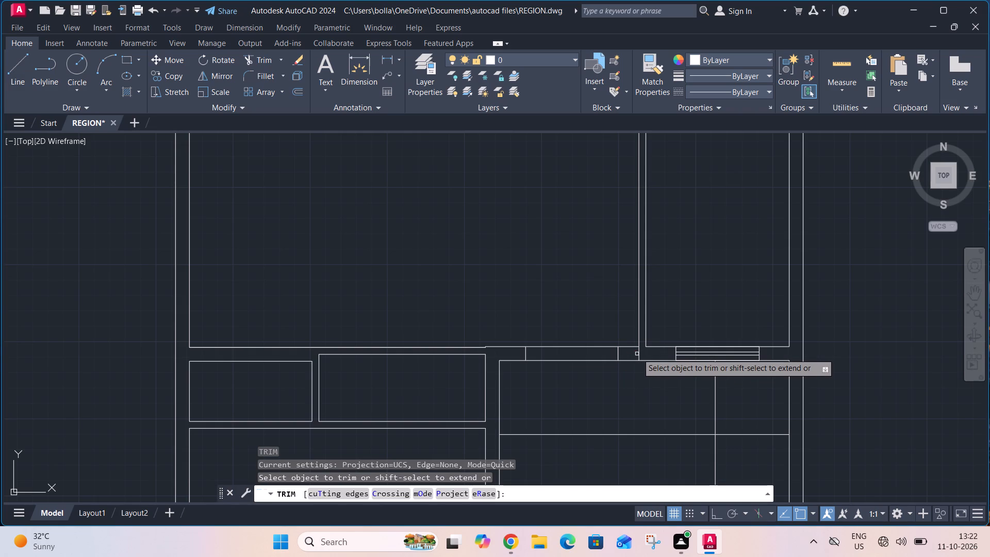
left_click(638, 353)
left_click(584, 381)
left_click(578, 337)
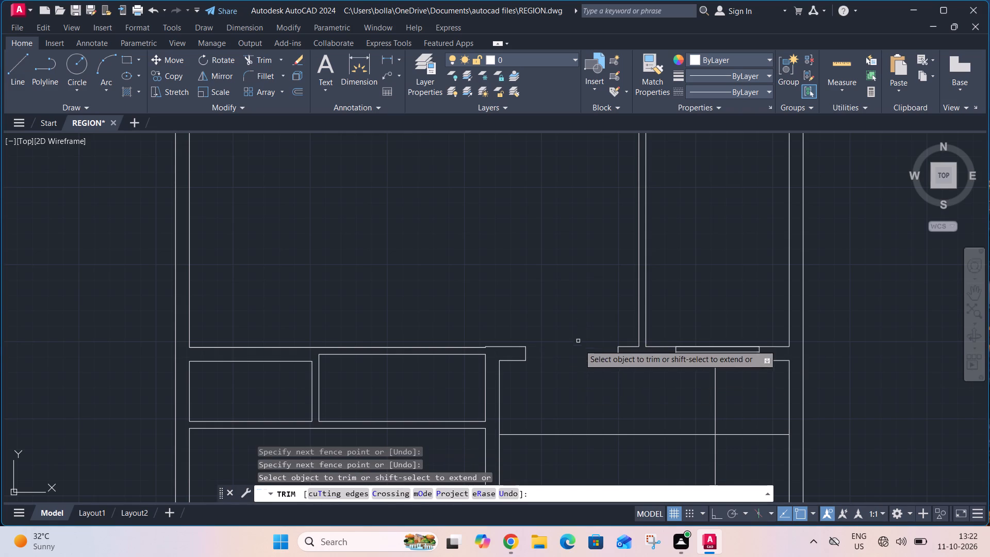
key("Escape")
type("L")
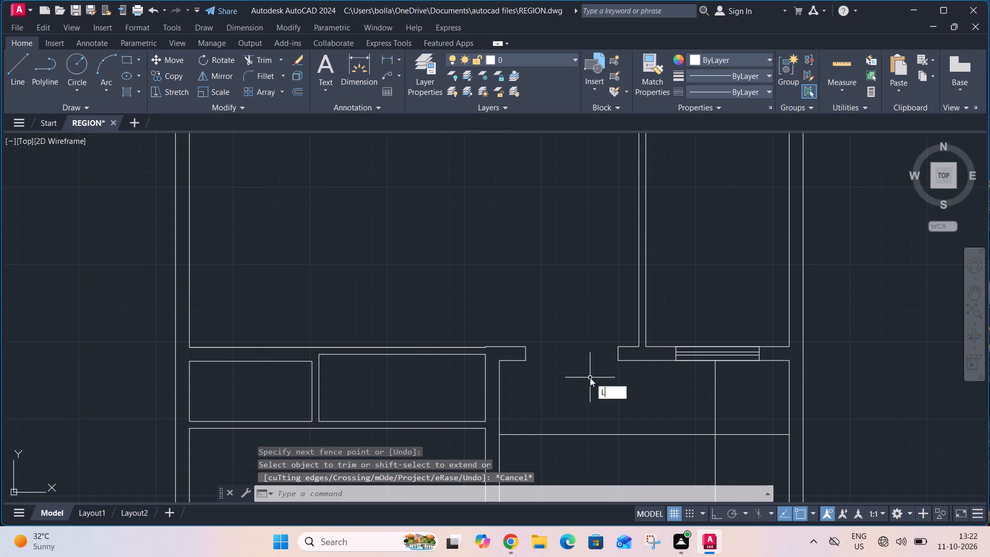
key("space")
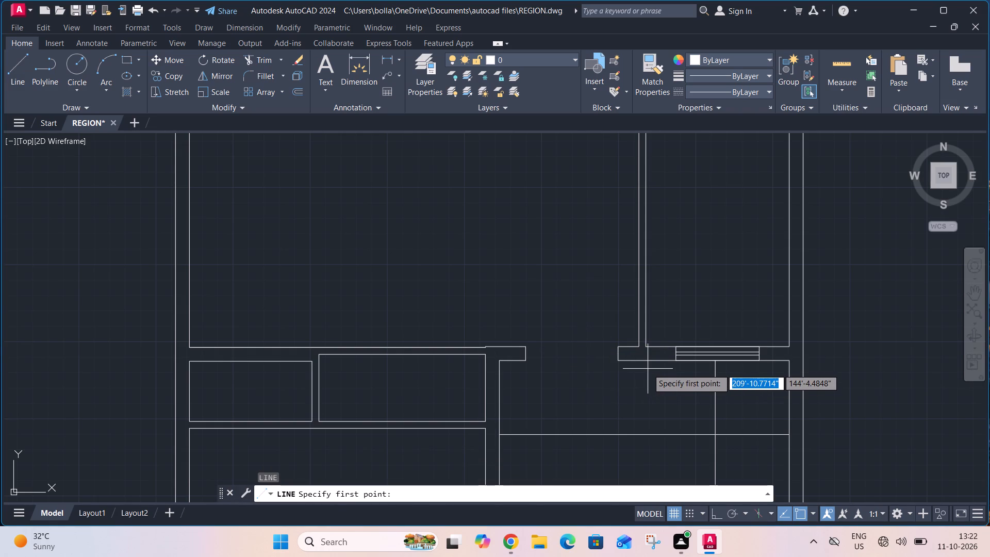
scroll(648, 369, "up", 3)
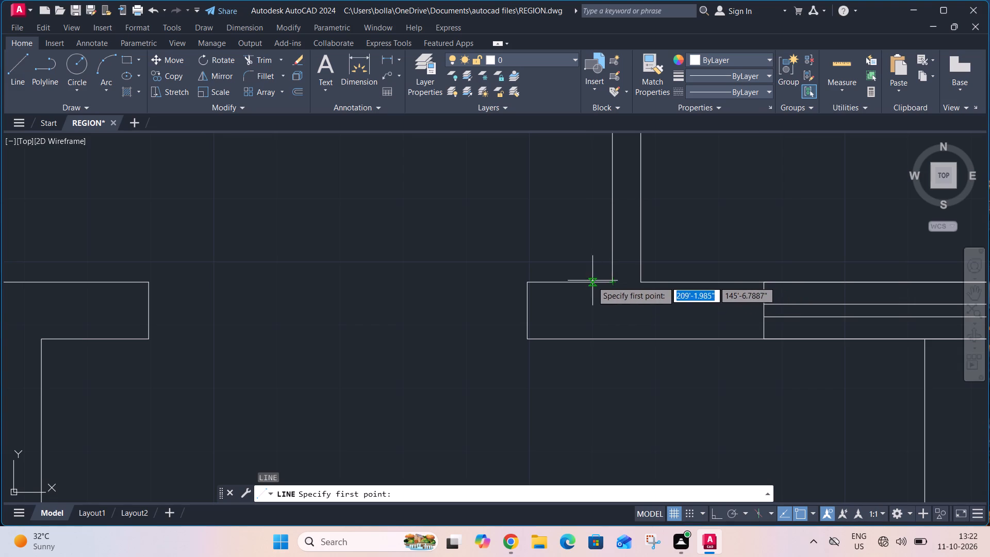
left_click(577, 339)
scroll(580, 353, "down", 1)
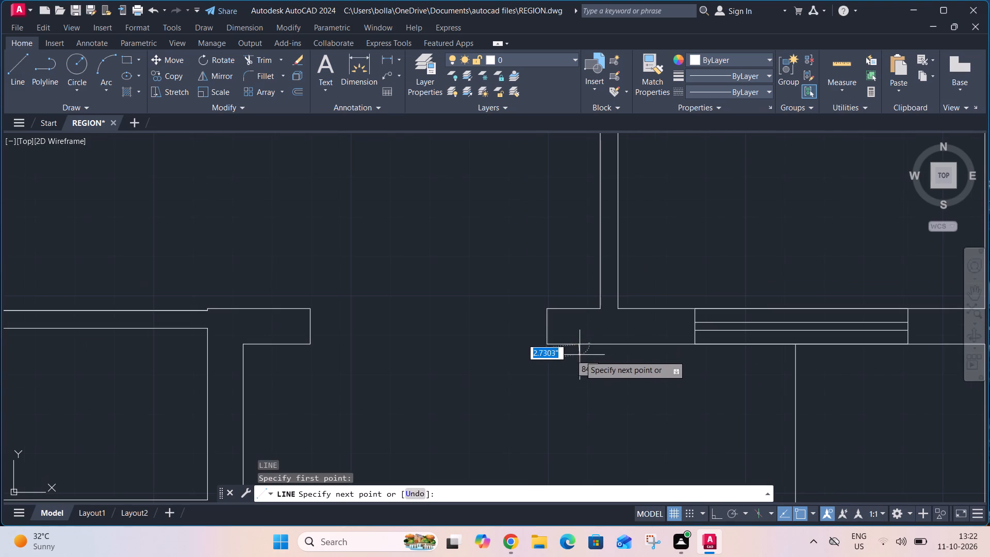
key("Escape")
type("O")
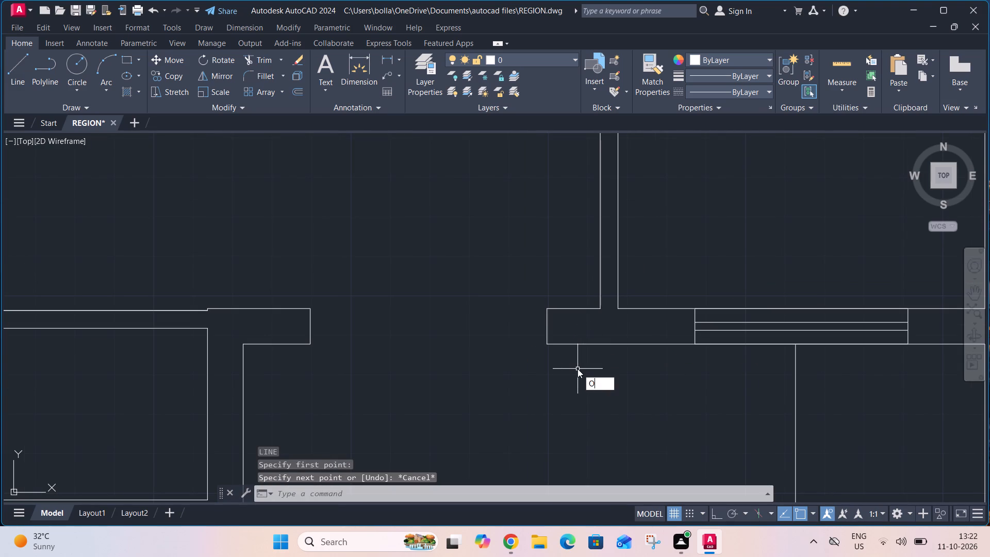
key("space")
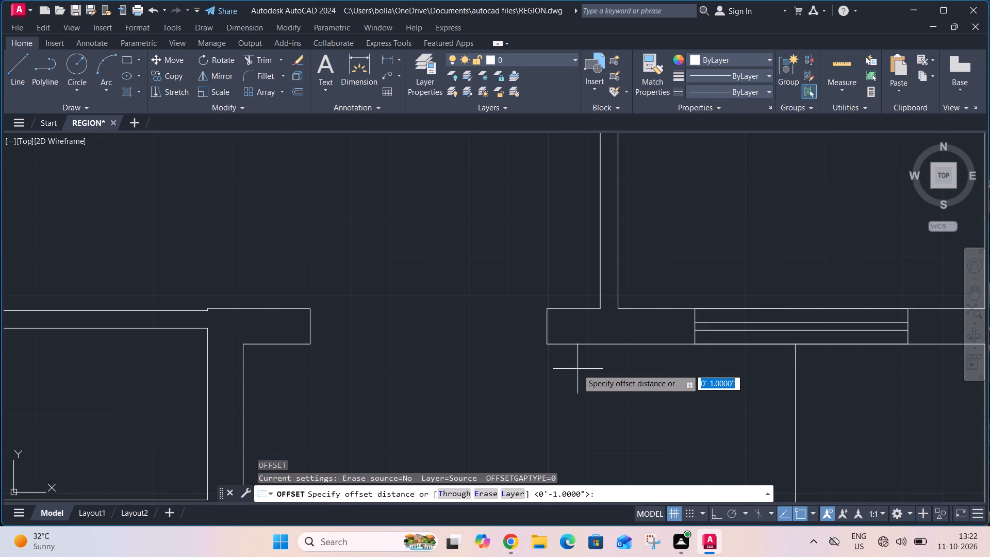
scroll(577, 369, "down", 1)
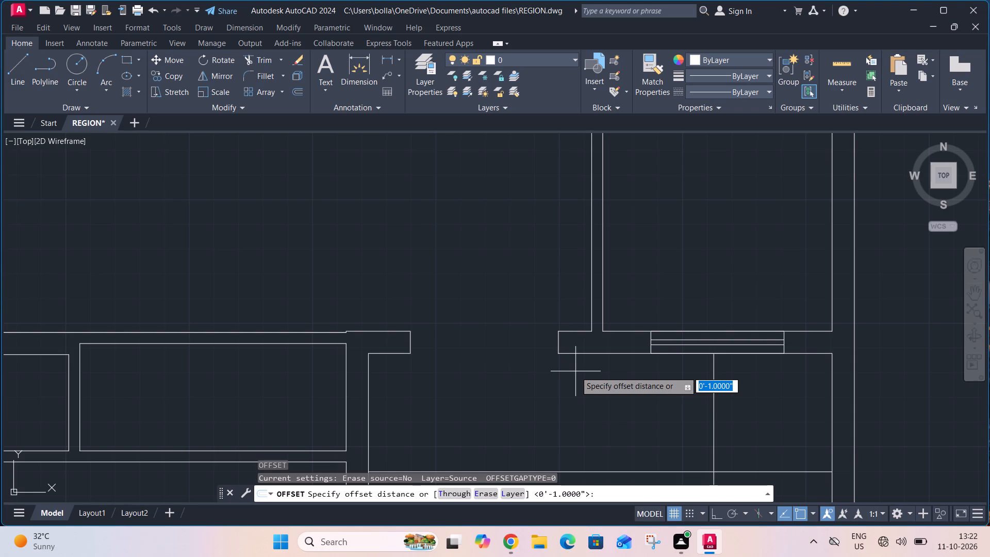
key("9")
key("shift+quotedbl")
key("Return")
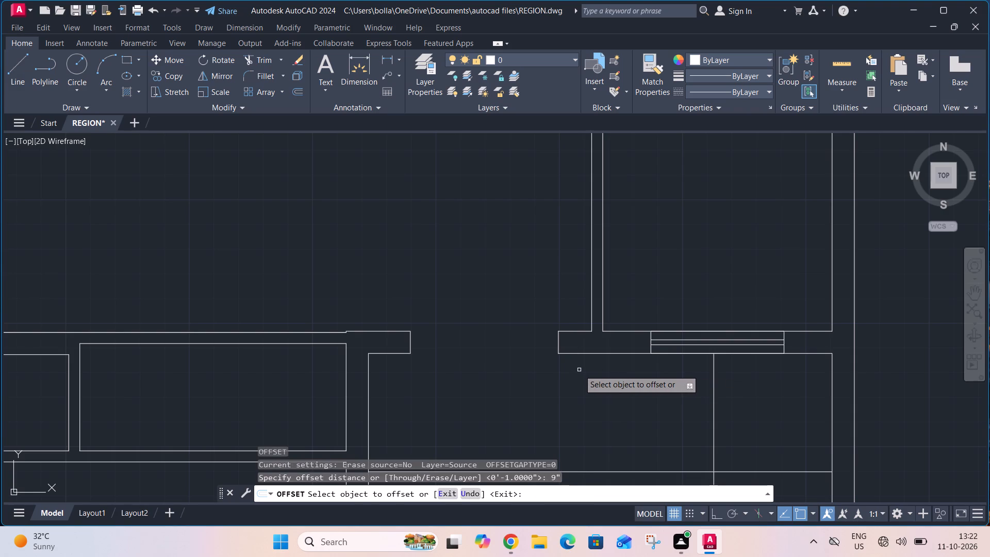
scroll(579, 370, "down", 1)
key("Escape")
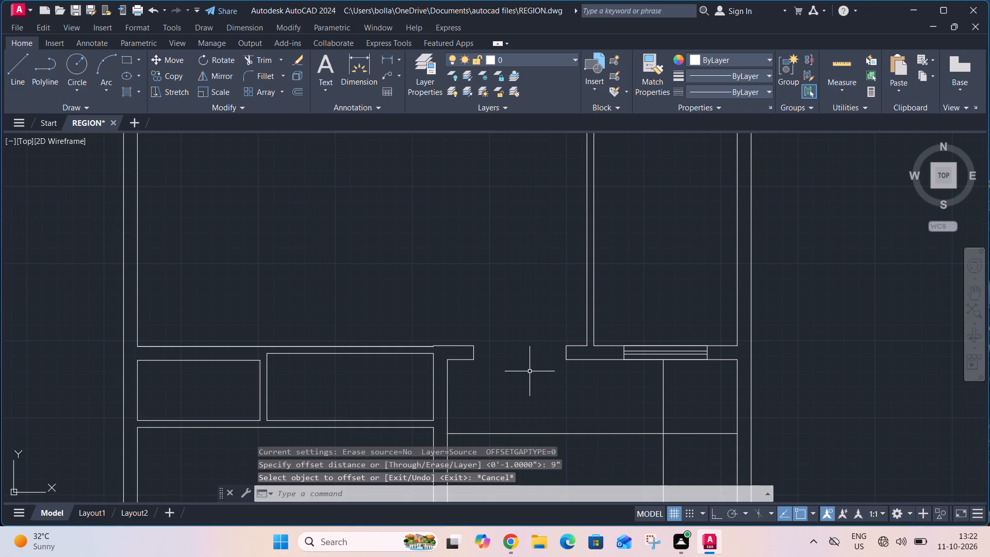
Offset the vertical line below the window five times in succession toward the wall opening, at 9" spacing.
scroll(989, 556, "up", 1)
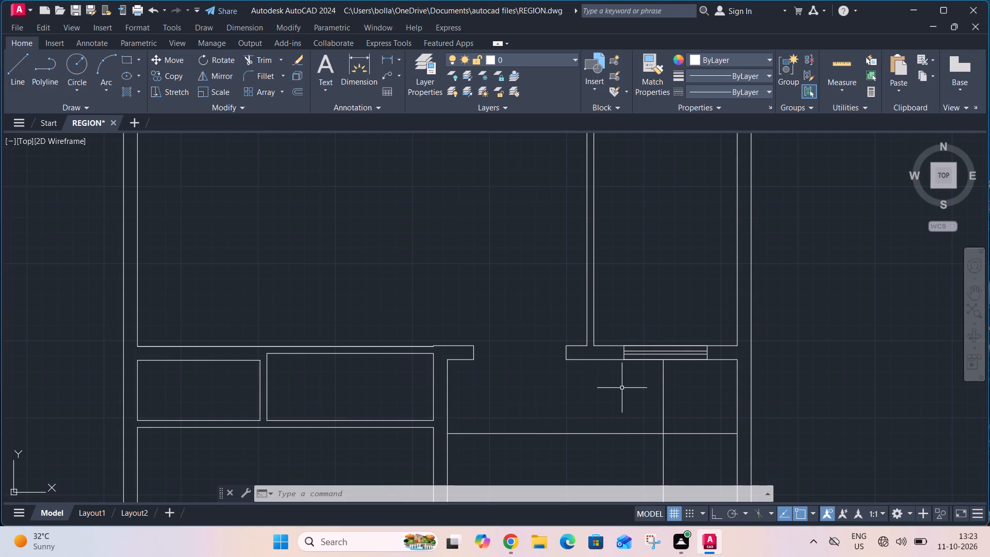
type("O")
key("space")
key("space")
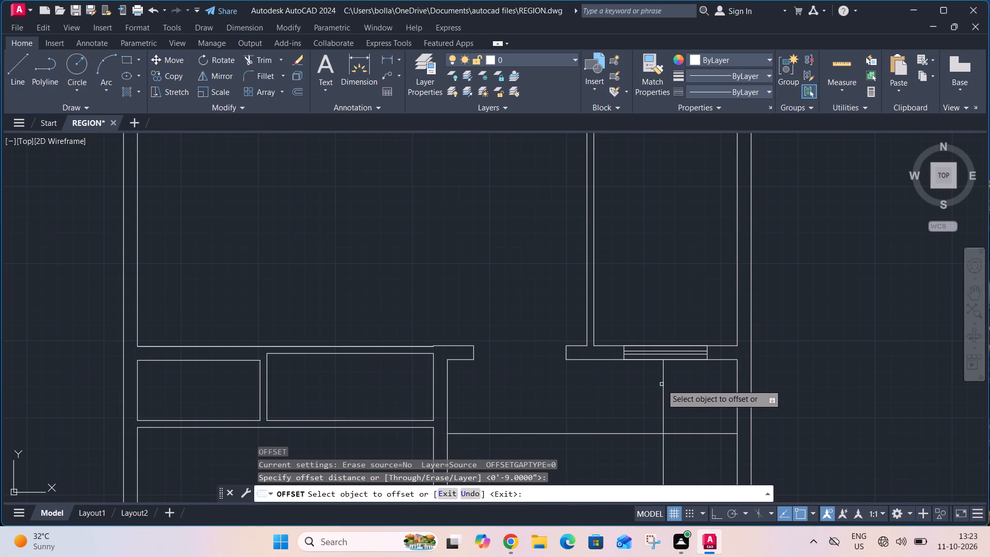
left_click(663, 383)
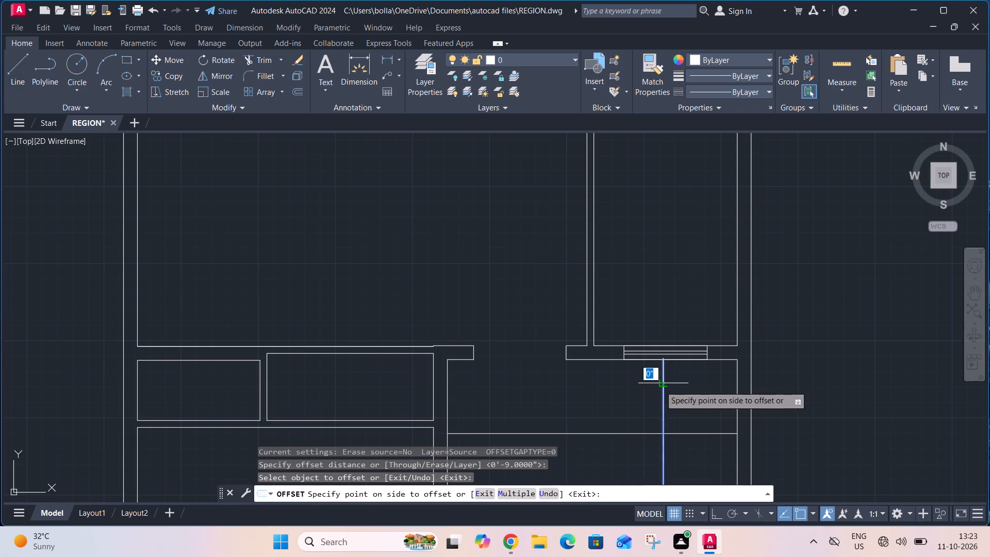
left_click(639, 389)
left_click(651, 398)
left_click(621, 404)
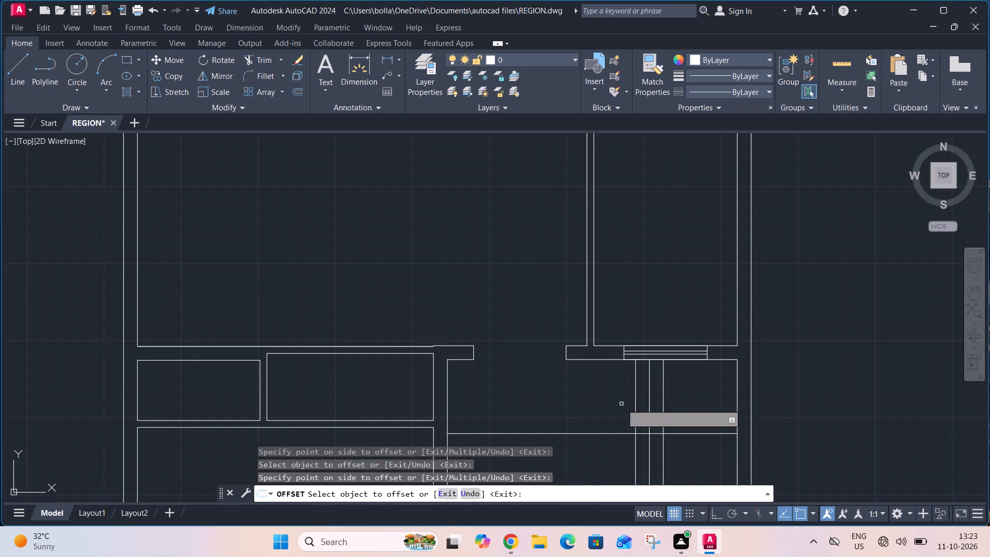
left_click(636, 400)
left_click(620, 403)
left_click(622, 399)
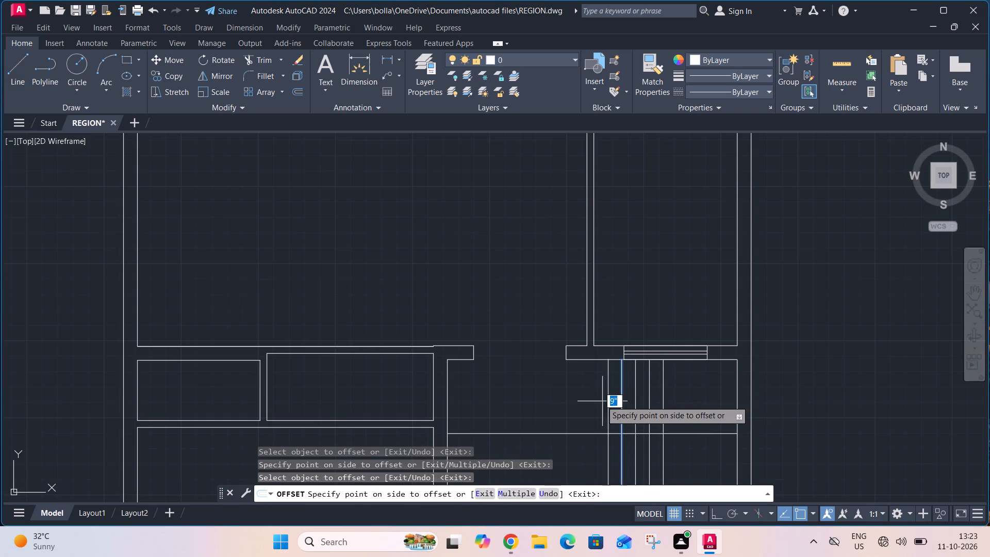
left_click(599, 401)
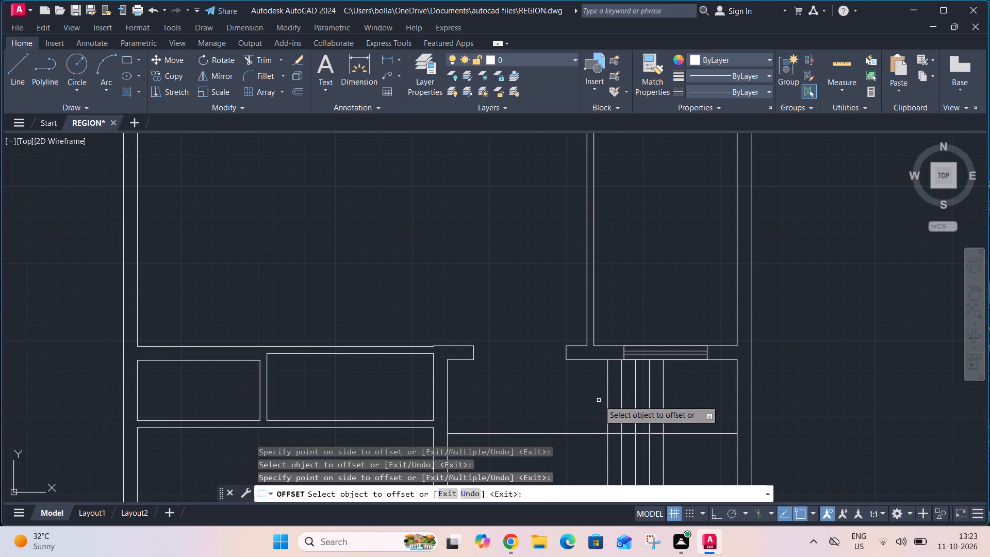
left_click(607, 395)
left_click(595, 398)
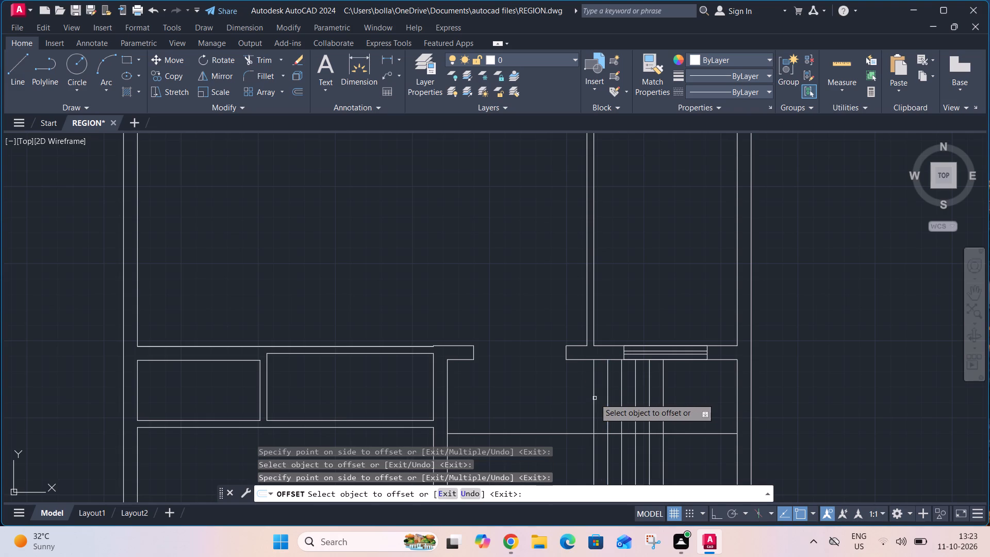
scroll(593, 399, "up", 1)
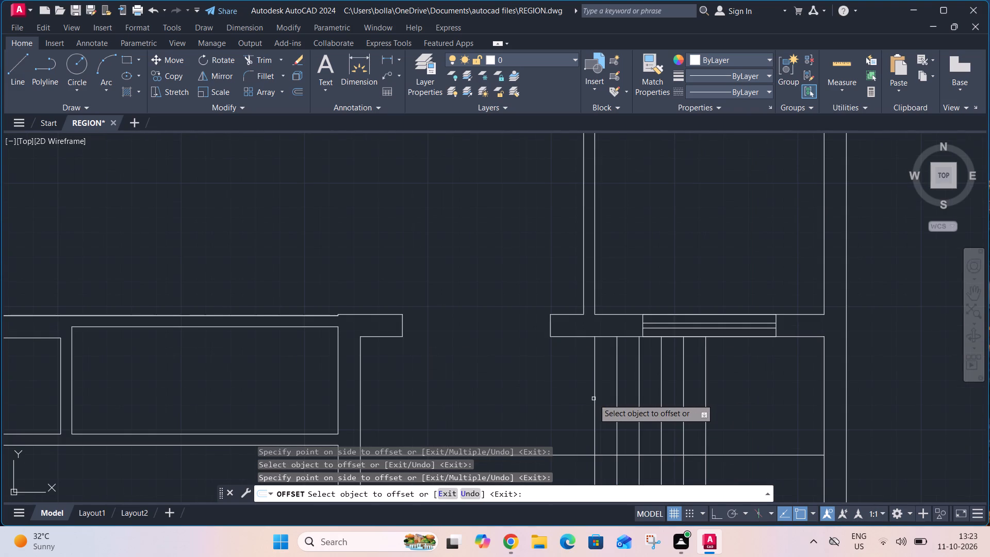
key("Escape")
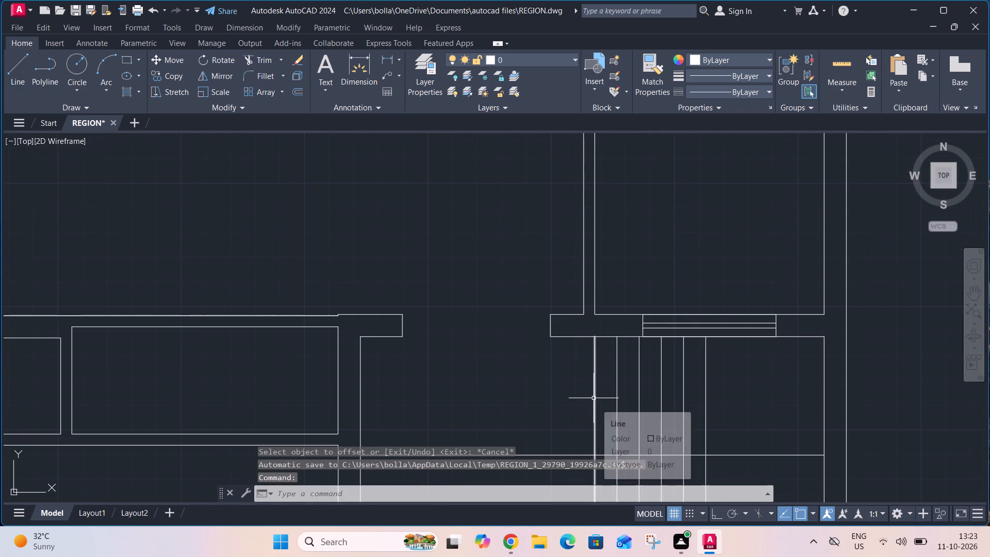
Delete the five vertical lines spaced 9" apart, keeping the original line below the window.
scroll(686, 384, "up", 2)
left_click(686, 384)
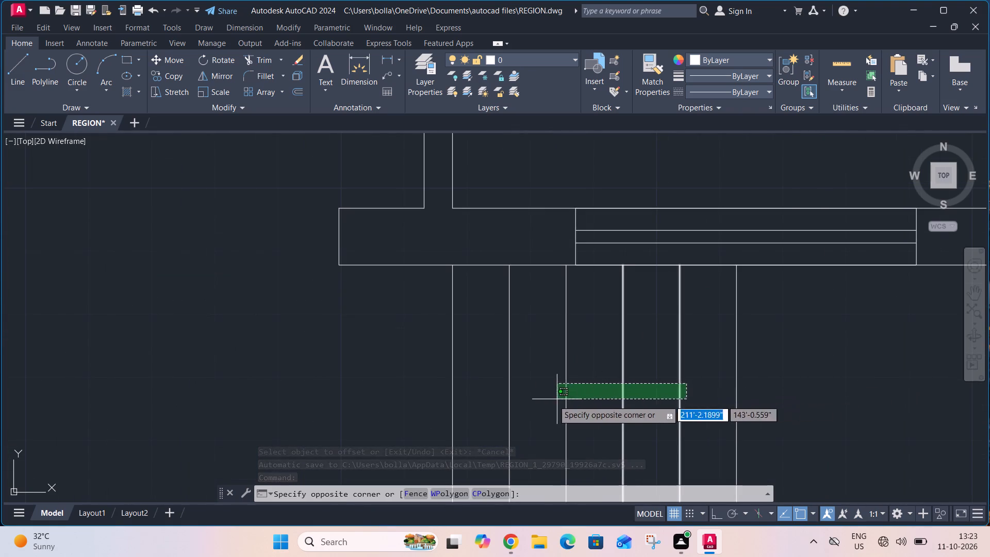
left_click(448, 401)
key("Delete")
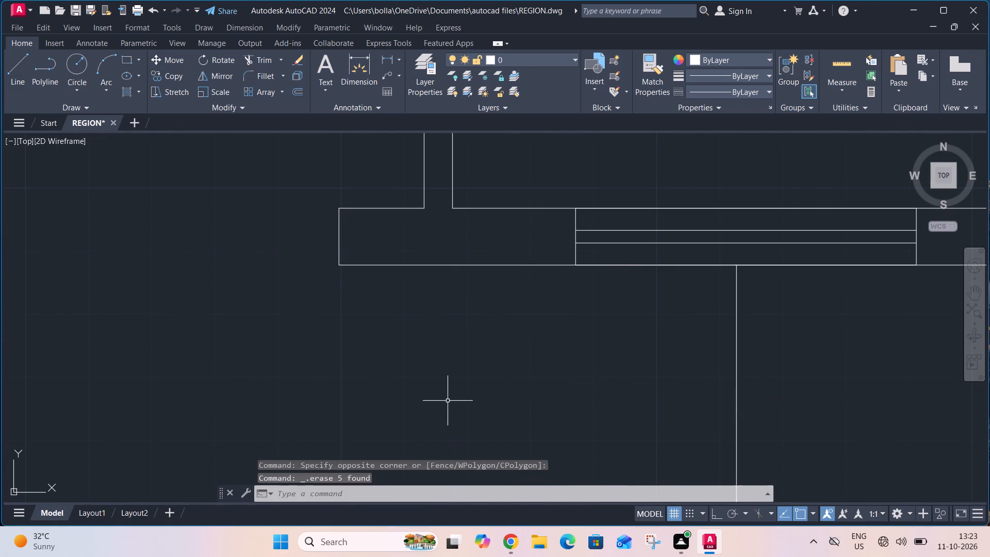
Offset the vertical line below the window five times in succession toward the wall opening, at 10" spacing.
type("O 10")
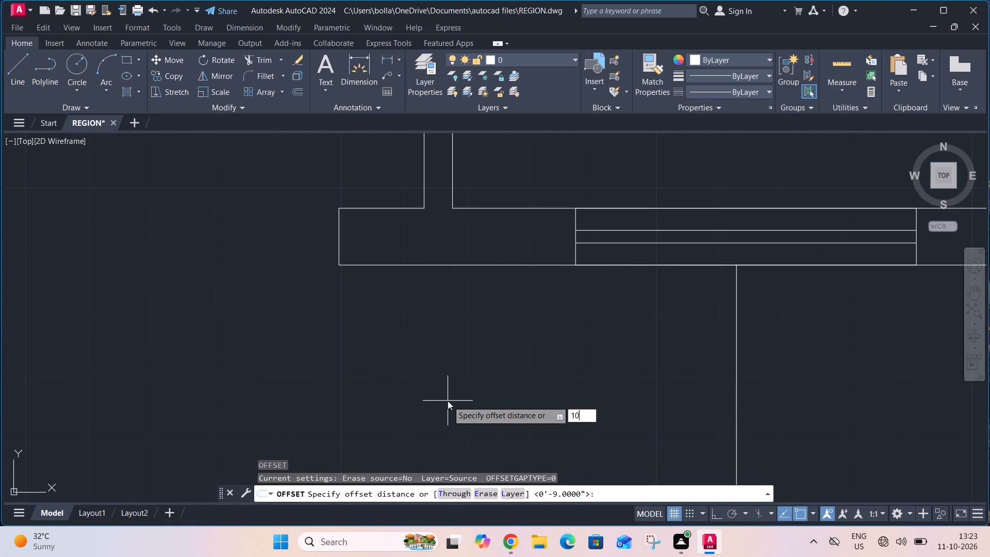
key("shift+quotedbl")
key("3")
key("BackSpace")
key("Return")
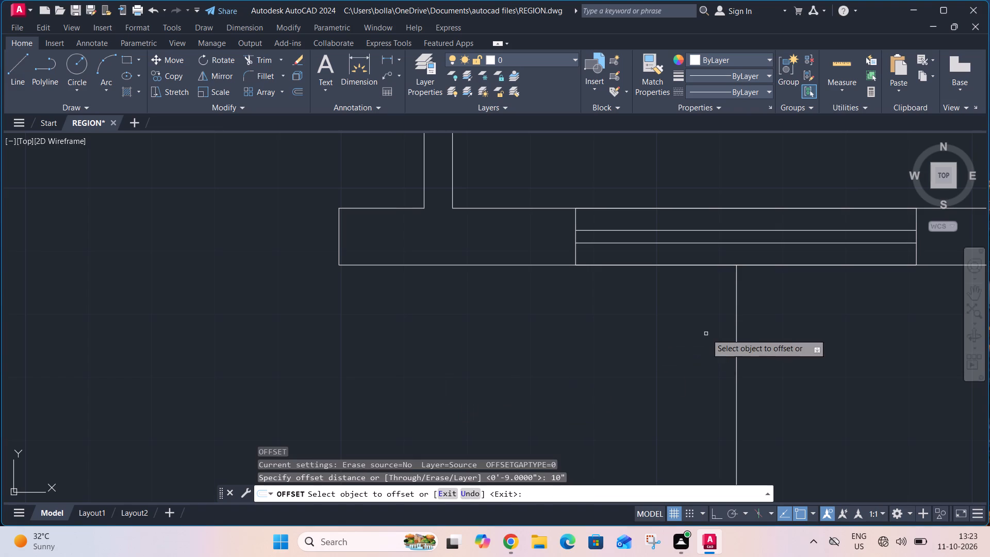
left_click(737, 336)
left_click(677, 348)
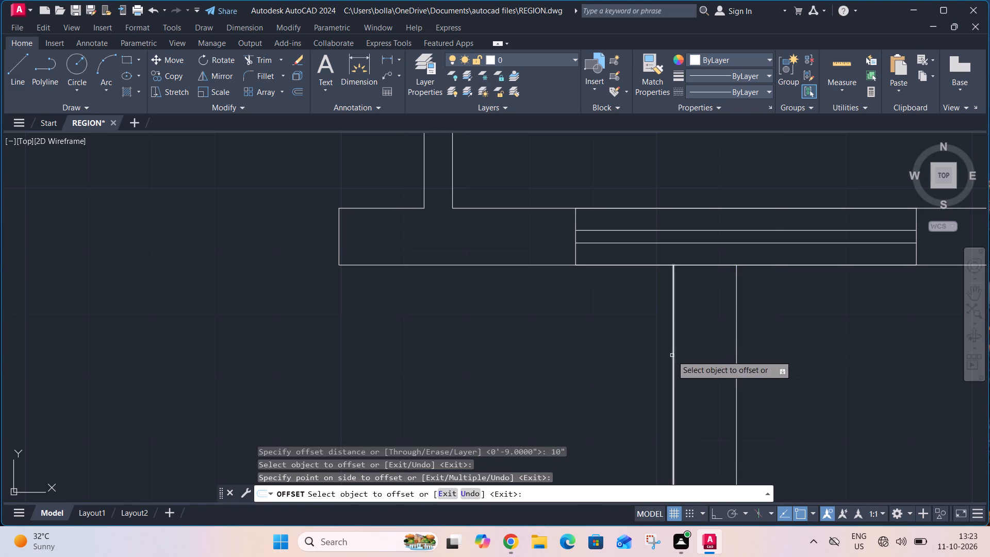
left_click(672, 355)
left_click(643, 368)
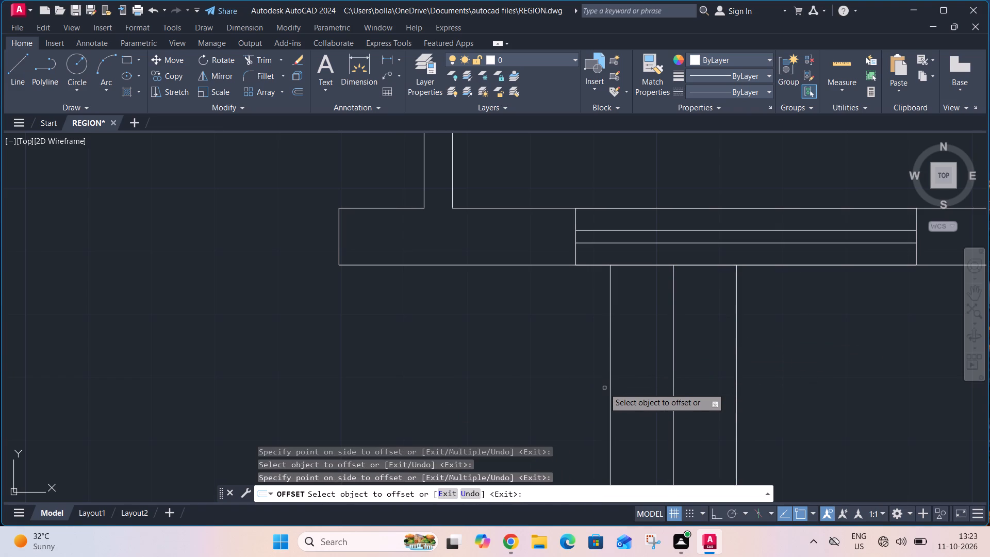
left_click(610, 381)
left_click(587, 386)
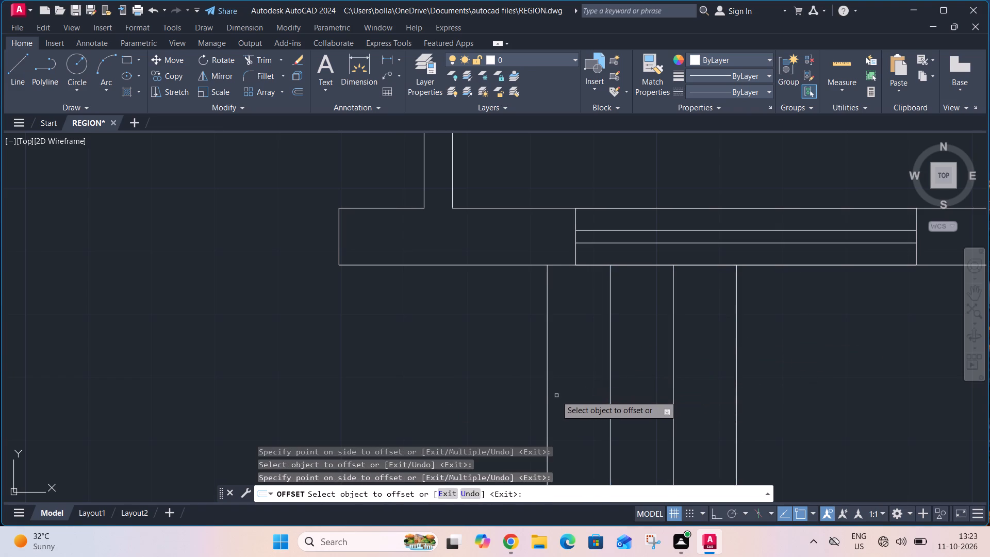
left_click(548, 402)
left_click(504, 400)
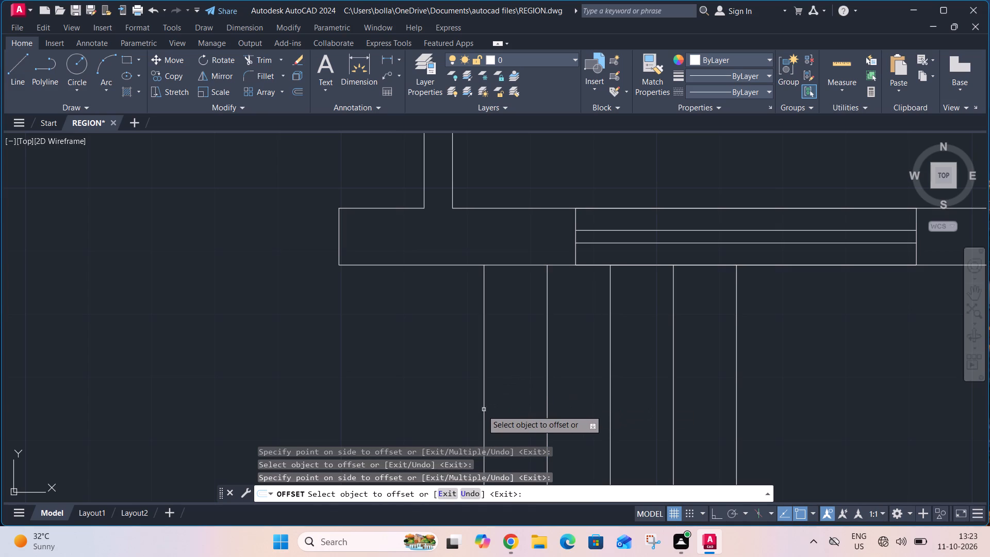
left_click(484, 406)
left_click(449, 410)
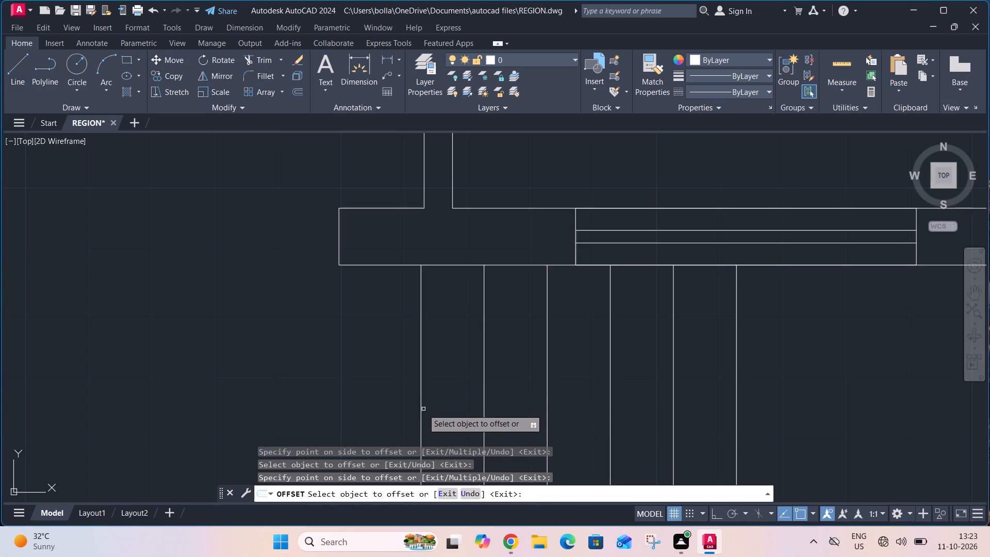
scroll(486, 330, "down", 3)
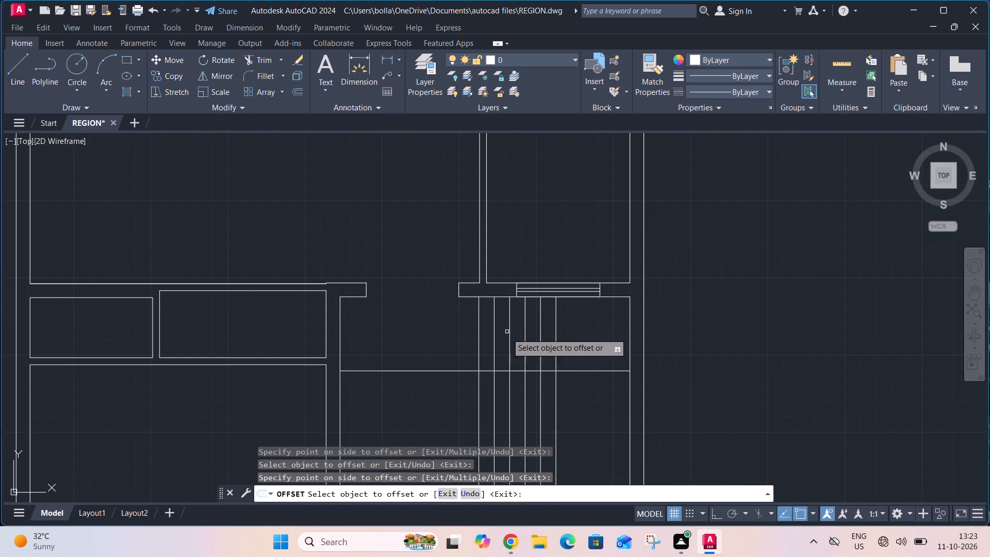
key("Escape")
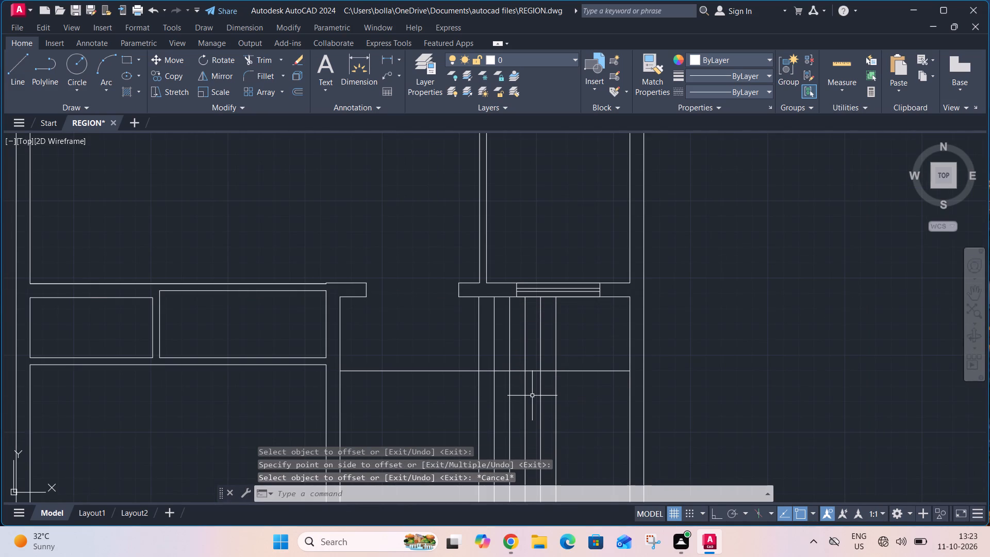
Trim the five new vertical lines below the horizontal line that crosses them.
type("TR")
key("space")
left_click(549, 396)
left_click(473, 409)
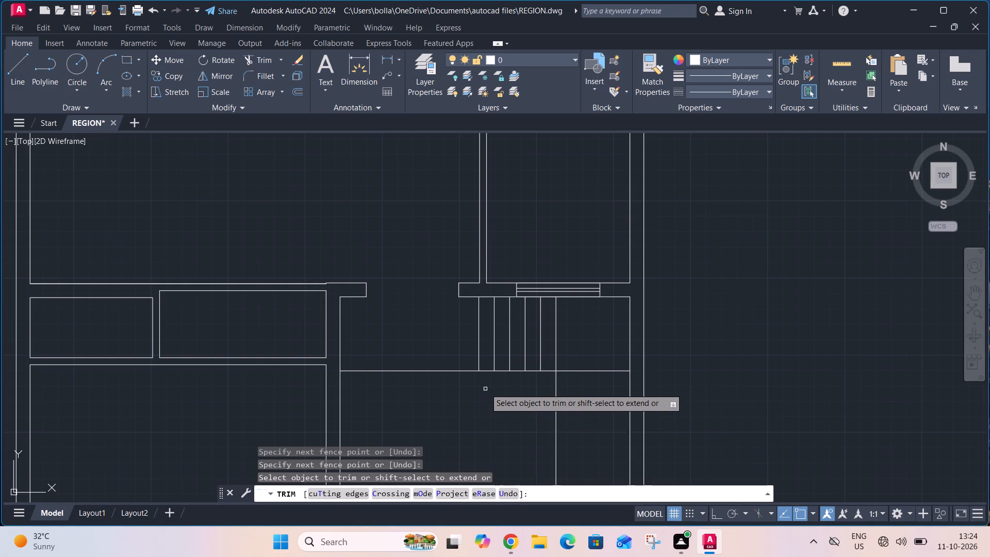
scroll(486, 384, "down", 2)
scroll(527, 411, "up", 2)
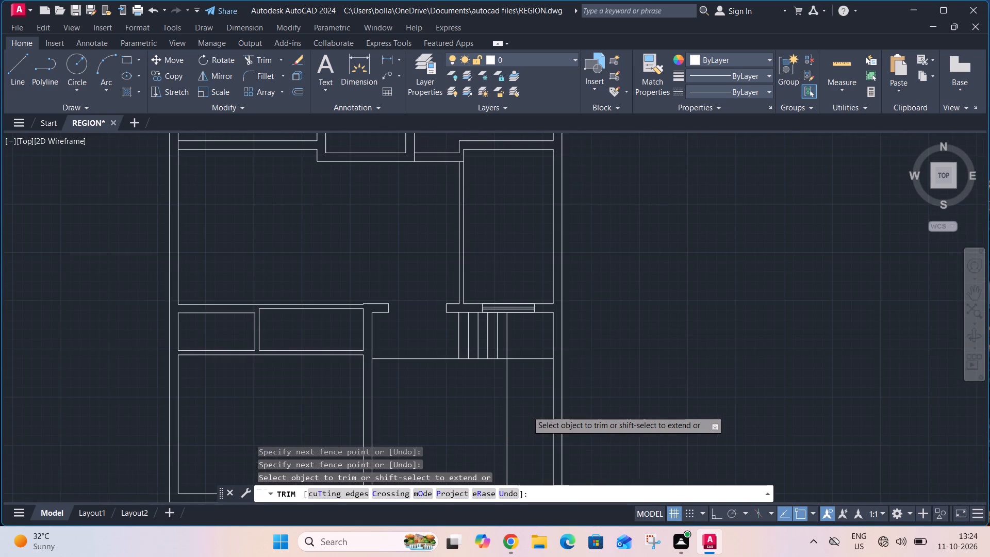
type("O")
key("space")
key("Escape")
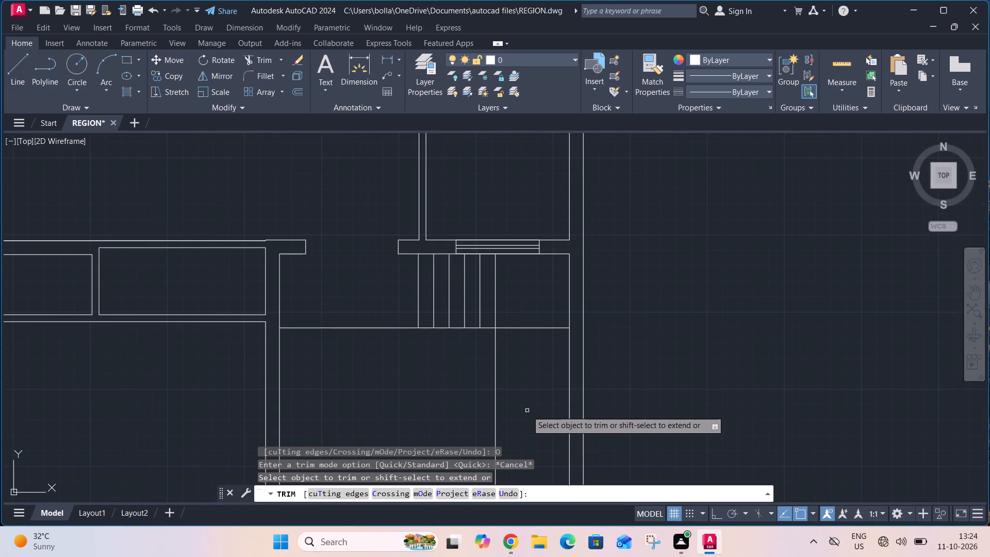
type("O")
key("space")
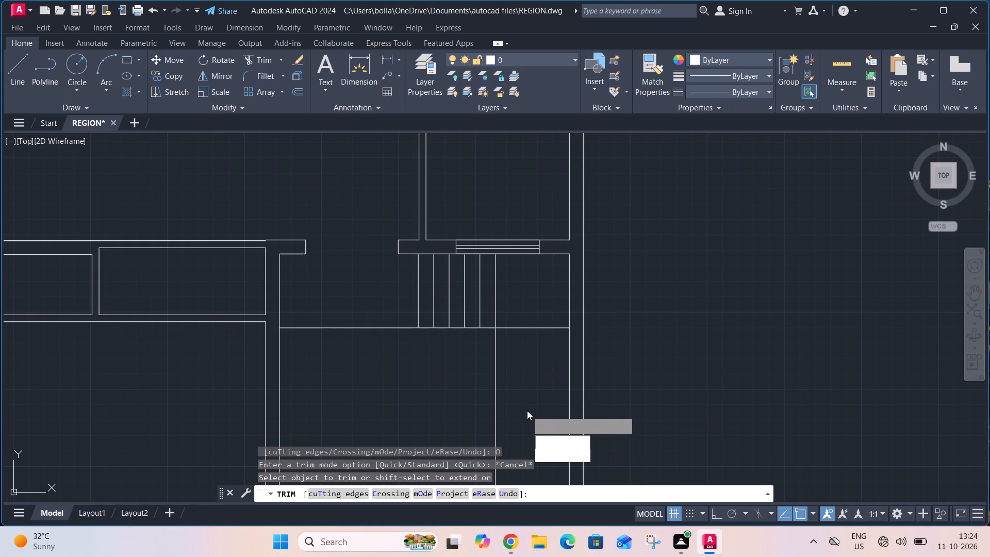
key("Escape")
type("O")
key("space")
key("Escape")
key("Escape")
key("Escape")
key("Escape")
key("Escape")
Offset the horizontal line at the bottom of the upper stair flight downward five times in succession, at 10" spacing.
type("O")
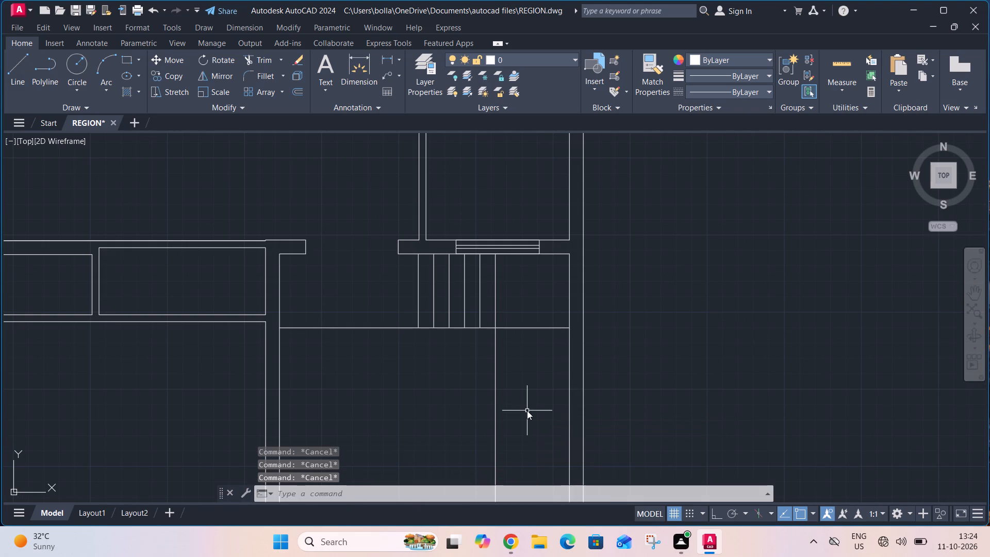
key("space")
key("space")
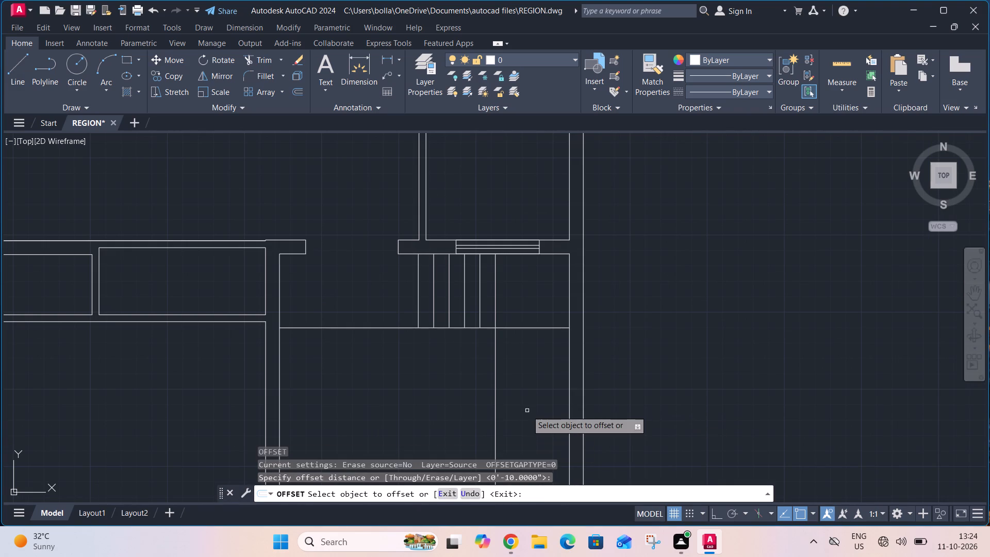
left_click(534, 326)
left_click(538, 329)
left_click(536, 351)
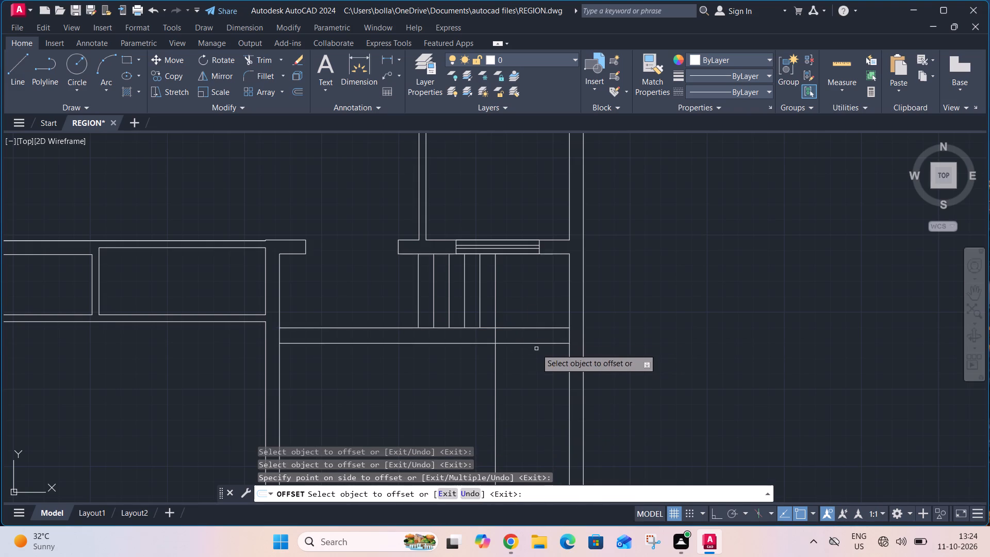
left_click(534, 341)
left_click(533, 345)
left_click(535, 358)
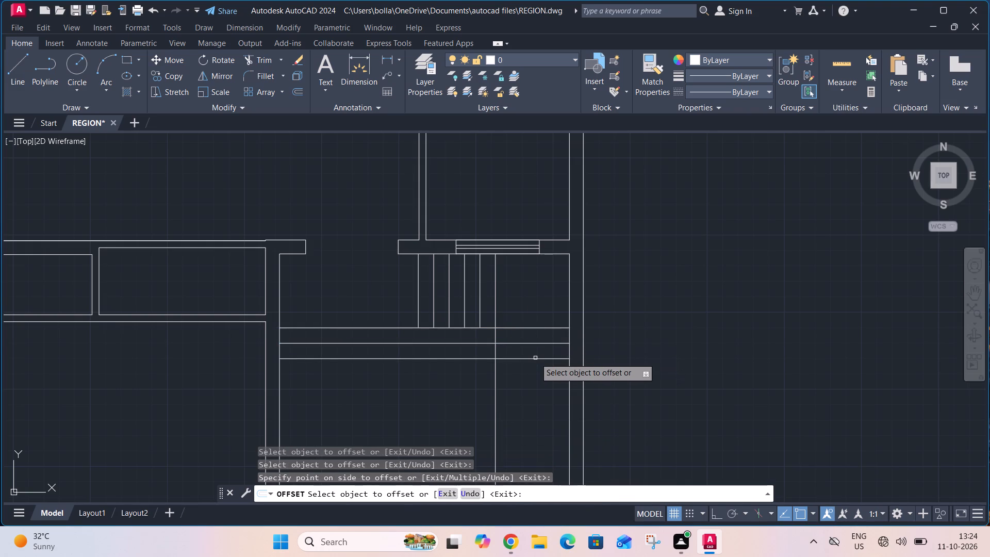
left_click(535, 358)
left_click(535, 355)
left_click(535, 355)
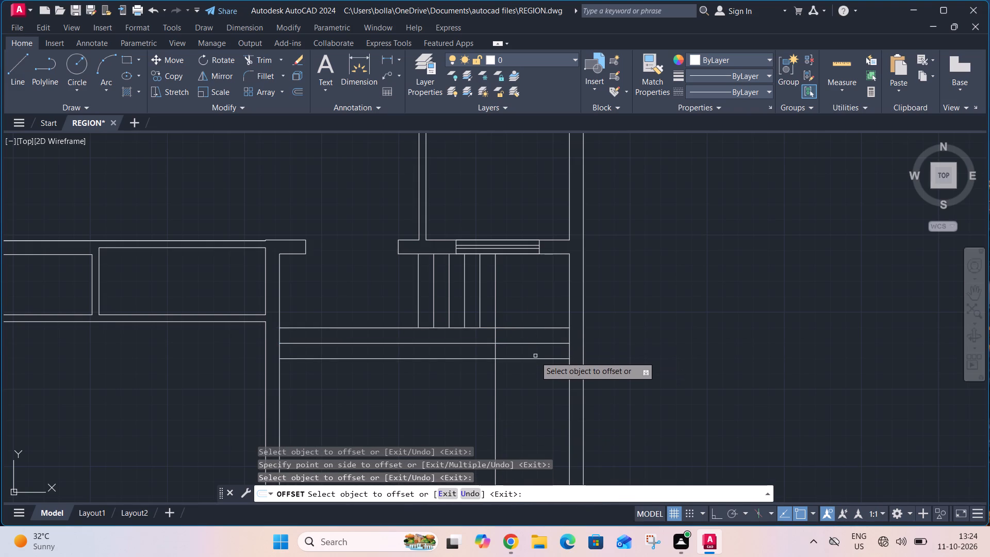
left_click(535, 356)
left_click(535, 357)
left_click(531, 371)
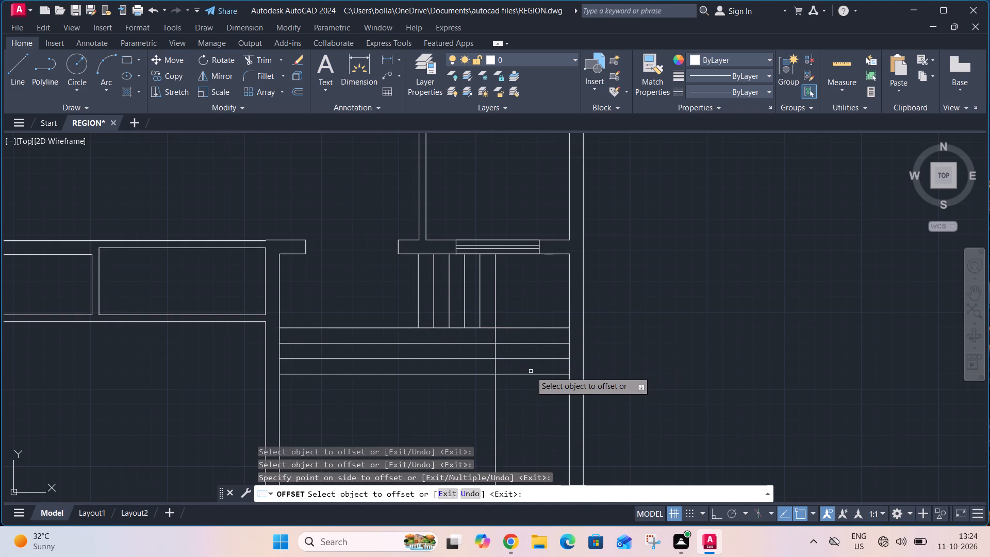
left_click(531, 371)
left_click(530, 373)
left_click(530, 382)
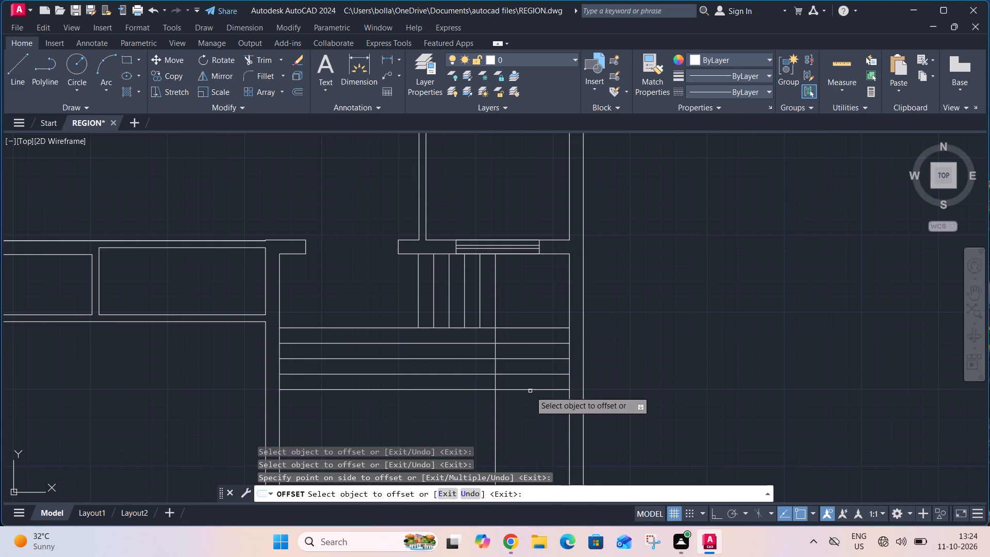
left_click(530, 391)
left_click(531, 402)
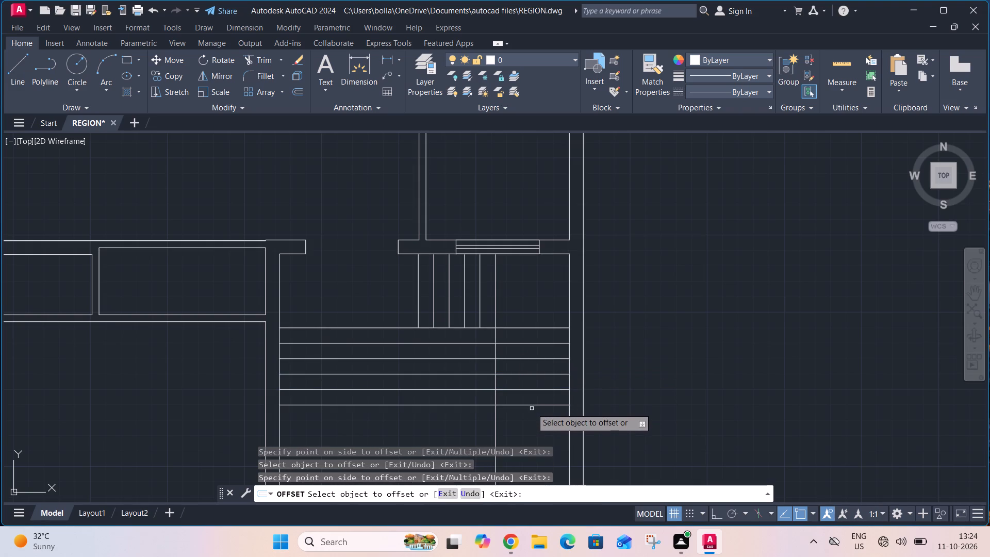
Offset the lowest new horizontal line downward five more times in succession, keeping the 10" spacing.
left_click(532, 404)
left_click(532, 414)
left_click(532, 421)
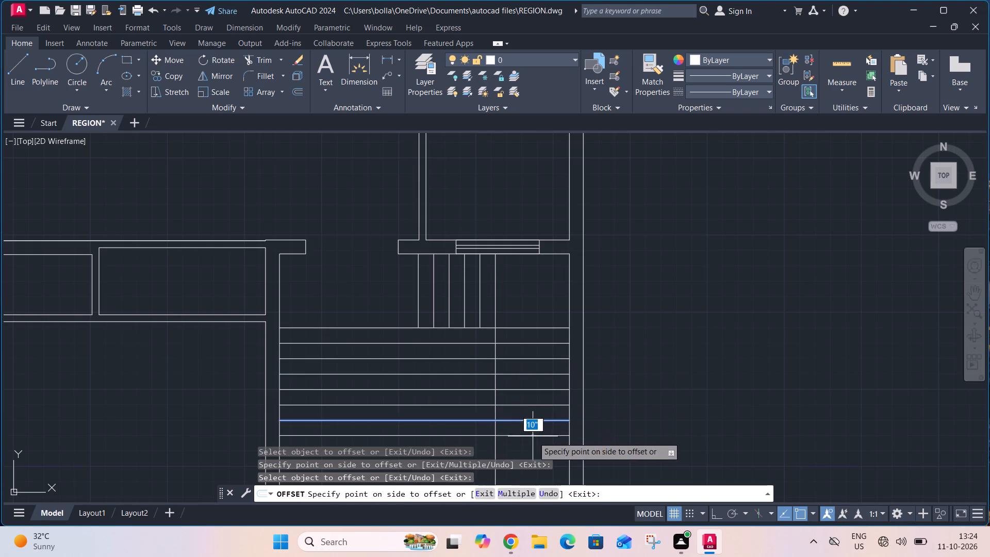
left_click(533, 438)
left_click(533, 436)
left_click(533, 443)
scroll(537, 408, "down", 2)
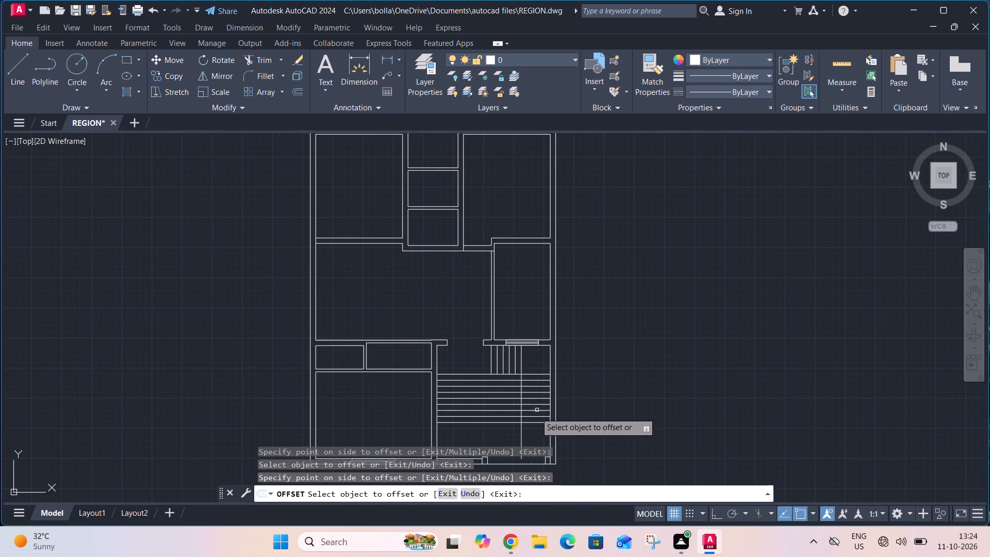
scroll(532, 424, "down", 1)
middle_click_drag(532, 425, 527, 394)
scroll(524, 384, "up", 2)
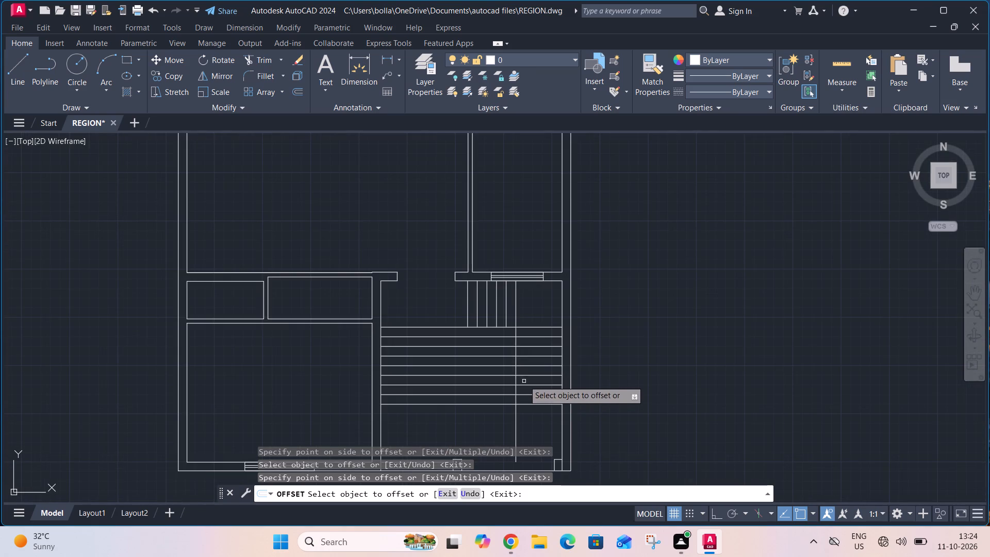
left_click(532, 404)
left_click(533, 421)
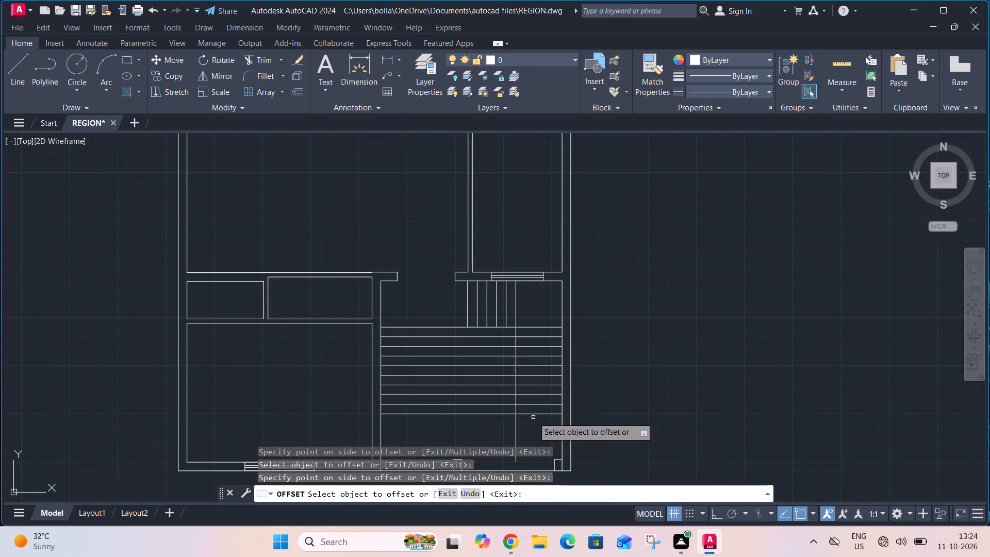
left_click(534, 416)
left_click(534, 414)
left_click(535, 426)
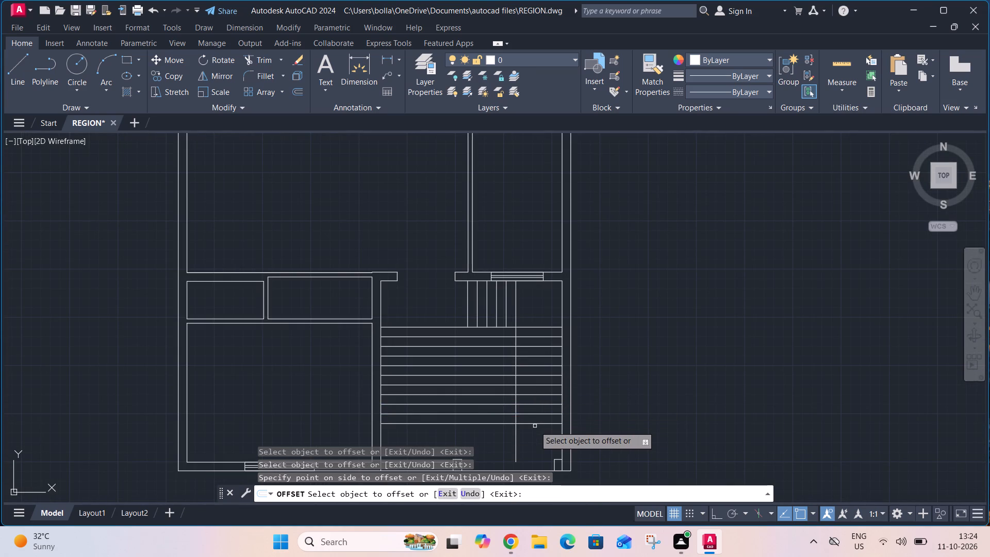
key("Escape")
Trim the new horizontal lines with a fence on the partition side of the vertical stair line, leaving the topmost one.
type("TR")
key("space")
left_click(497, 431)
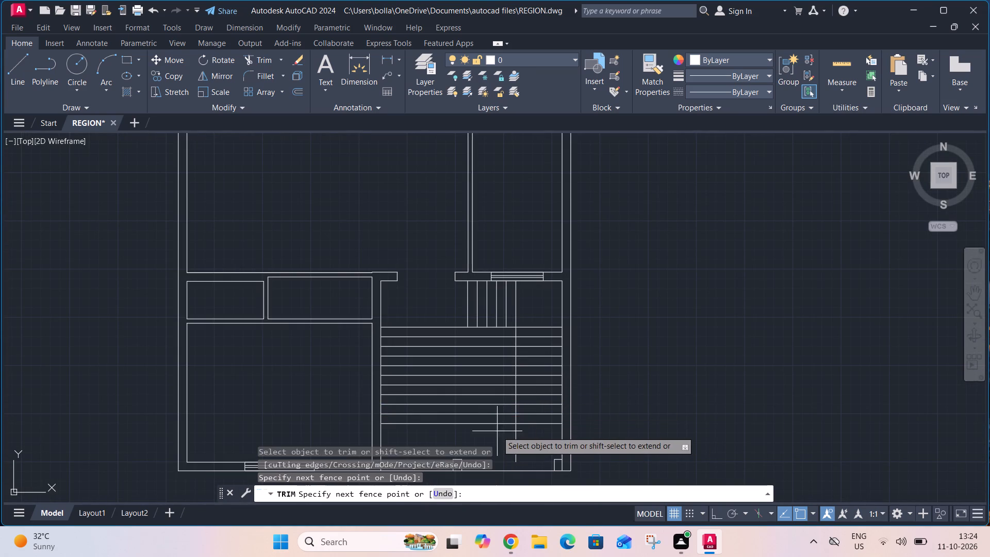
left_click(494, 337)
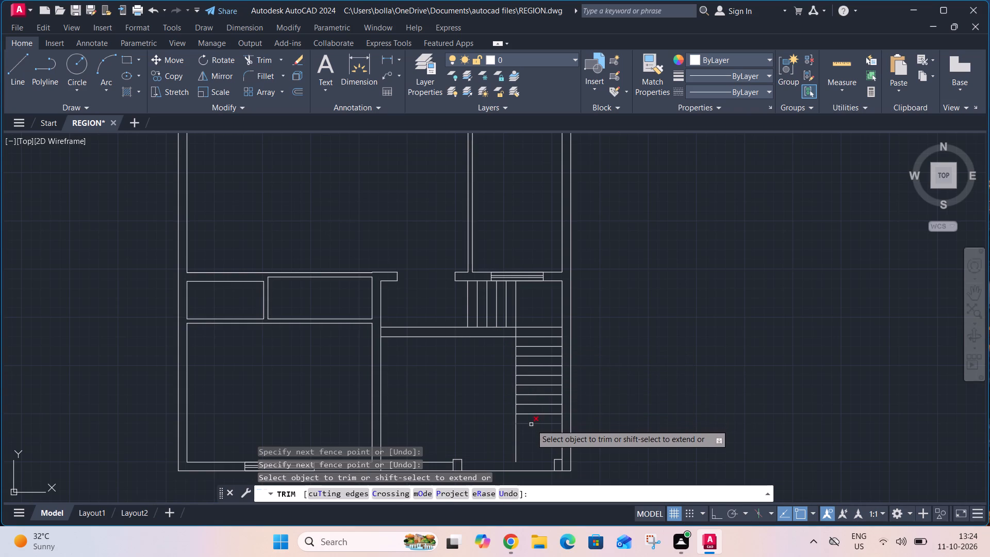
Trim away the lowest horizontal stair line and the part of the vertical line extending below the flight.
left_click(531, 424)
left_click(517, 422)
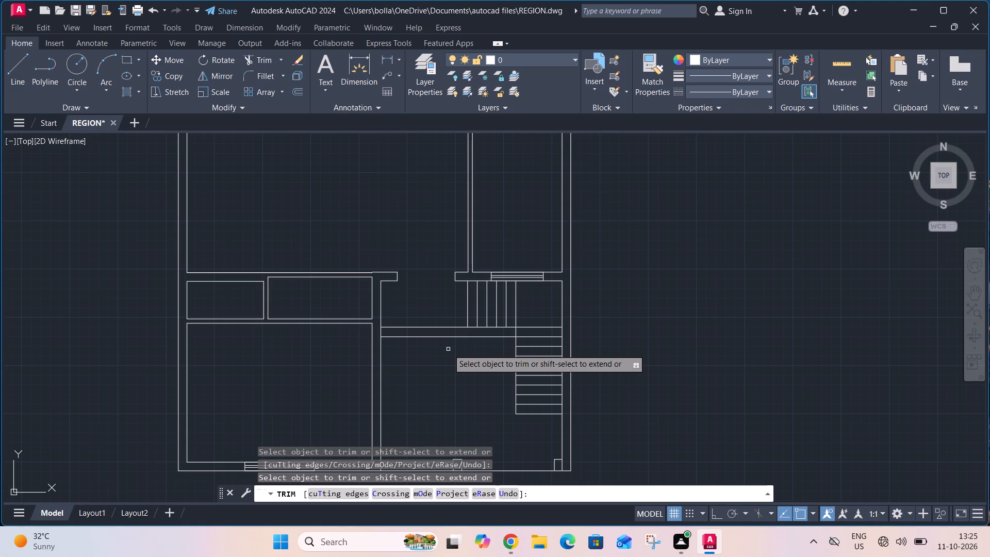
Trim the two remaining horizontal lines where they run from the partition wall to the stairs.
left_click(448, 349)
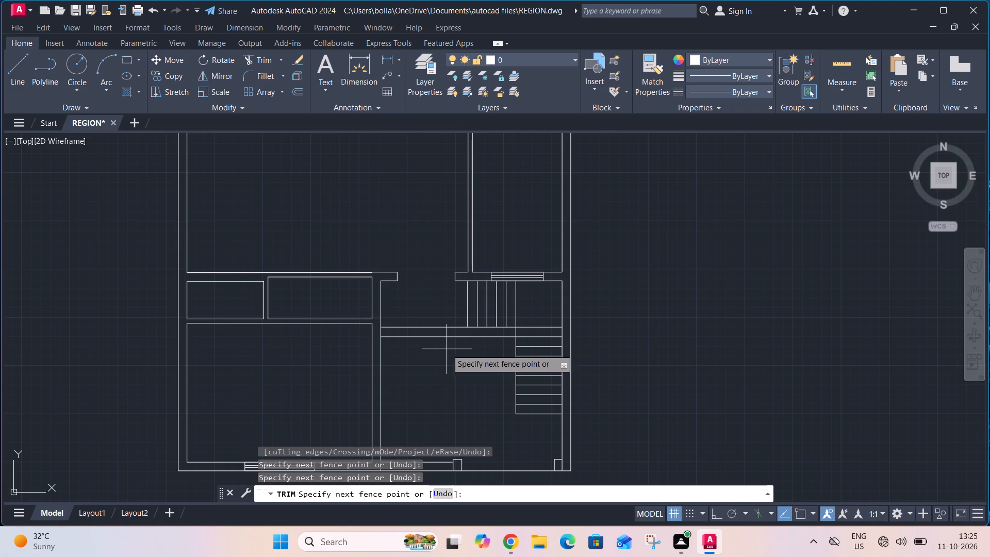
type("TR")
key("space")
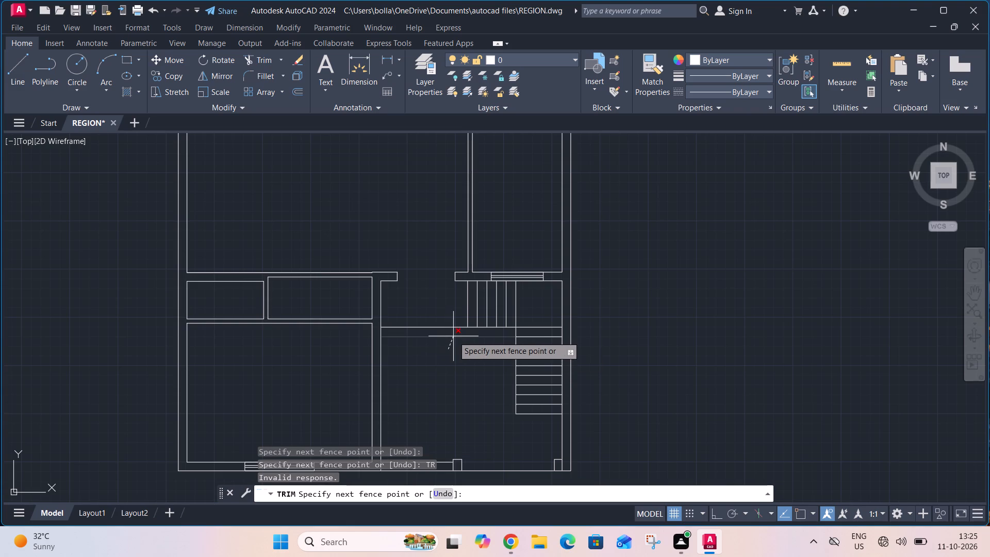
left_click(453, 336)
left_click(448, 329)
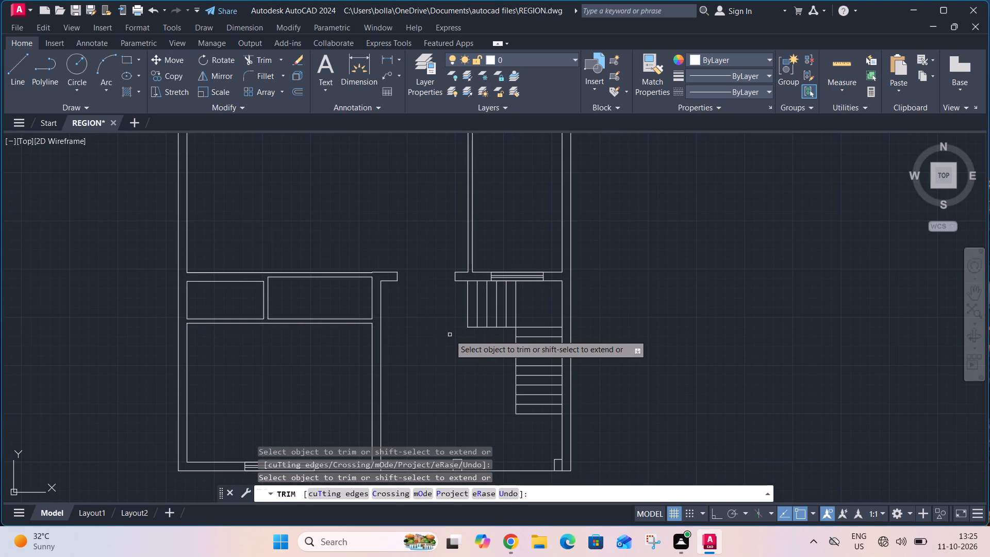
key("Escape")
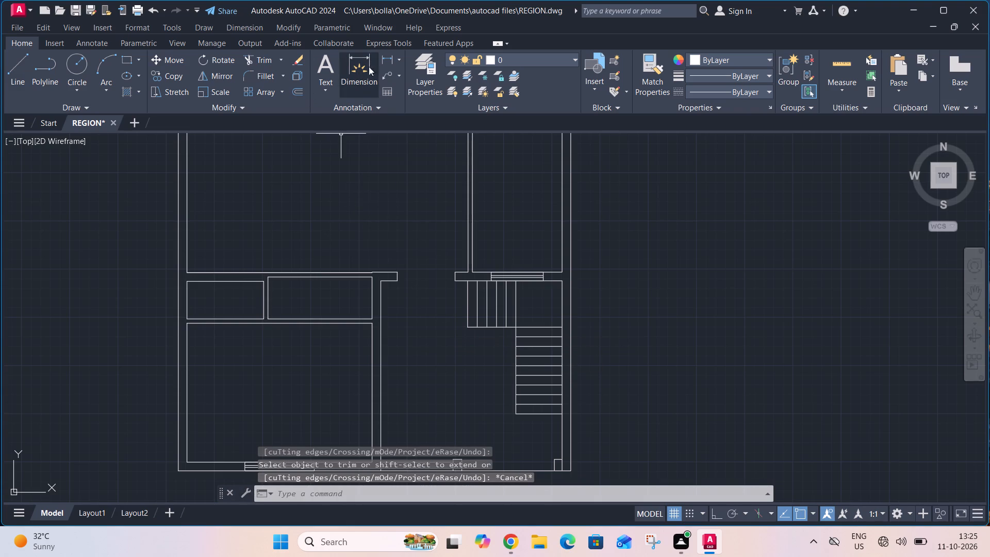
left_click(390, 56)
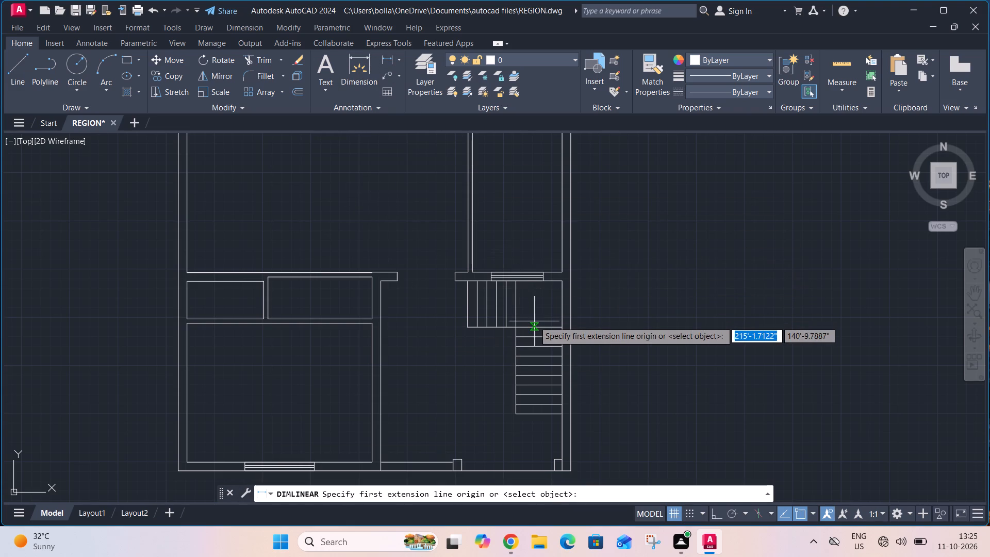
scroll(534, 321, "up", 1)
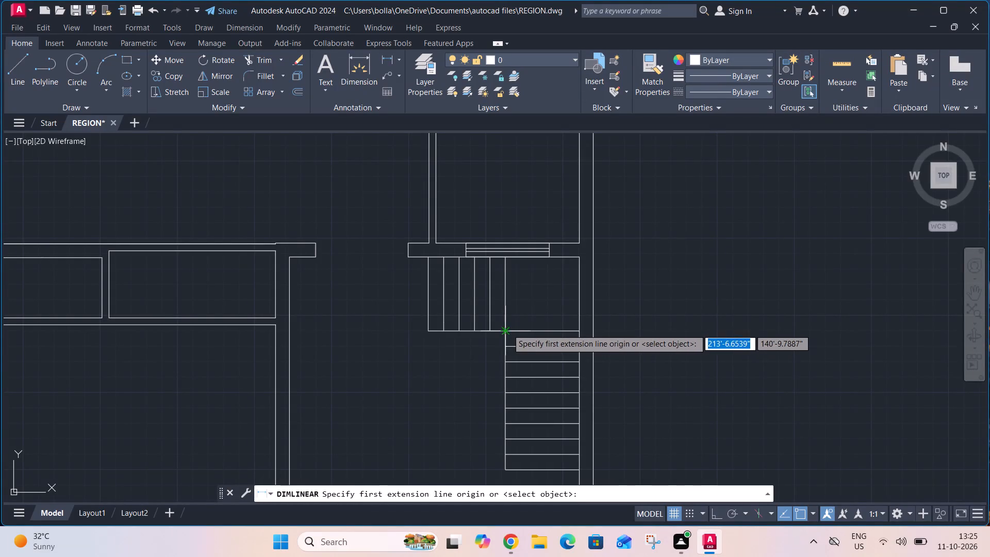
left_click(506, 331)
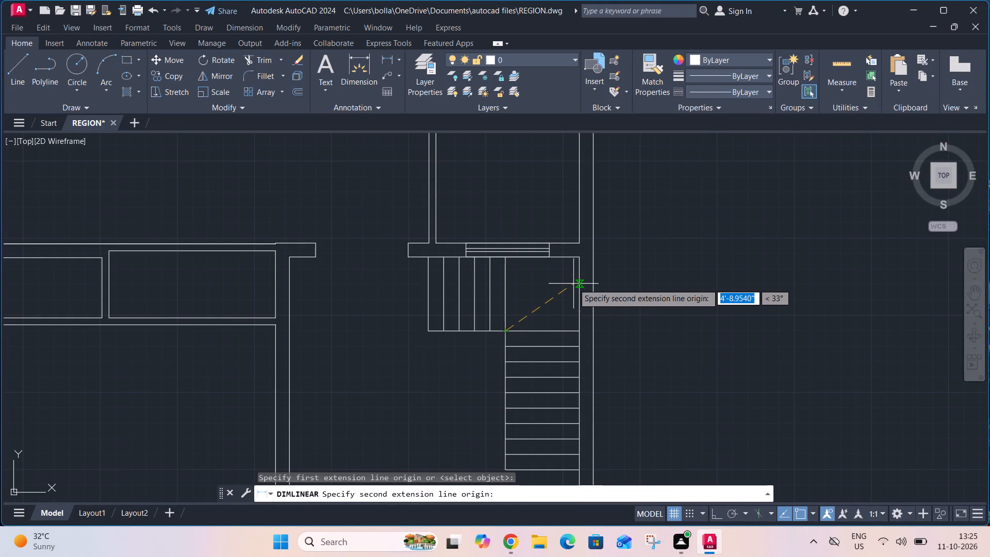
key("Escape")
Draw a diagonal line about 4'-6" long at about 28° from the landing's inner corner to the outer wall's inner face.
key("l")
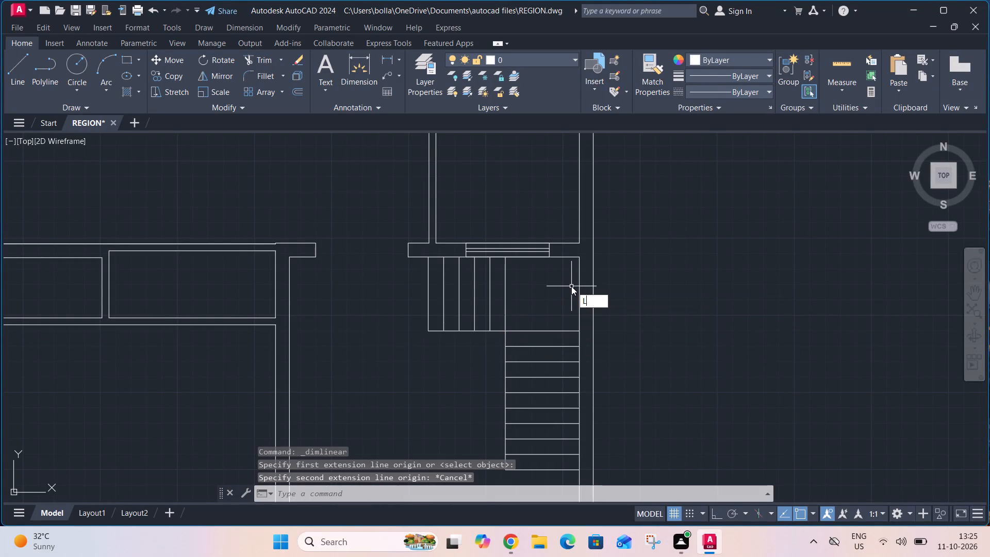
key("space")
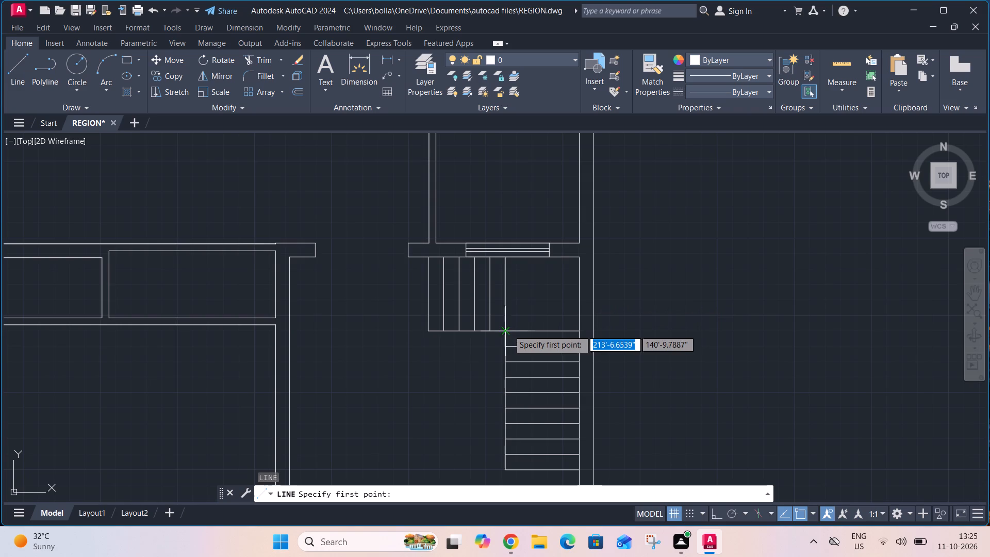
key("F8")
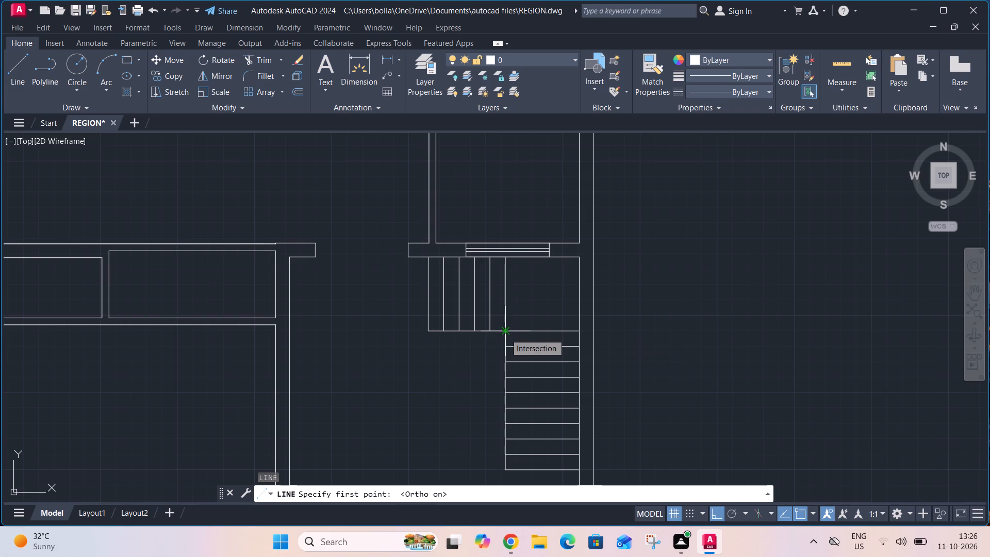
key("F8")
left_click(506, 332)
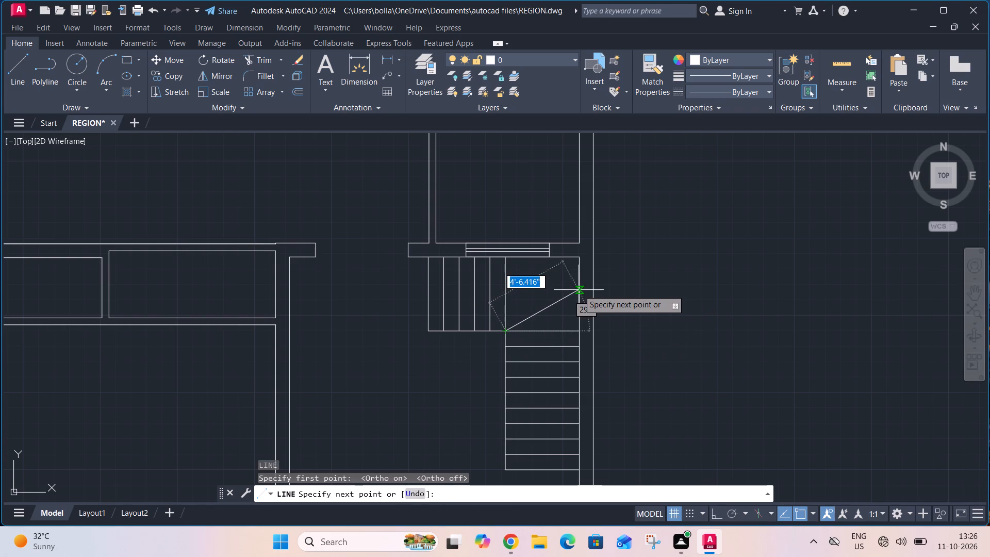
scroll(579, 290, "up", 2)
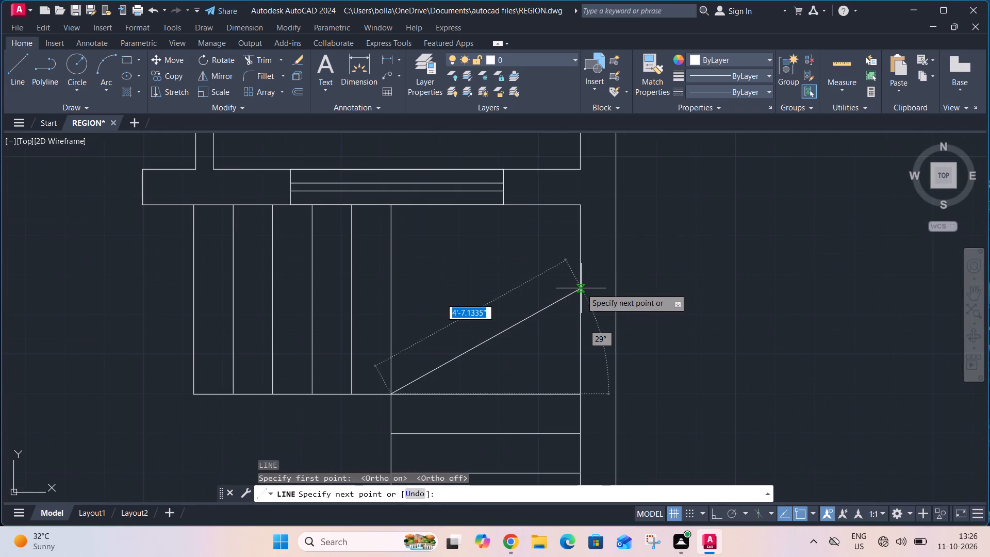
scroll(582, 292, "up", 2)
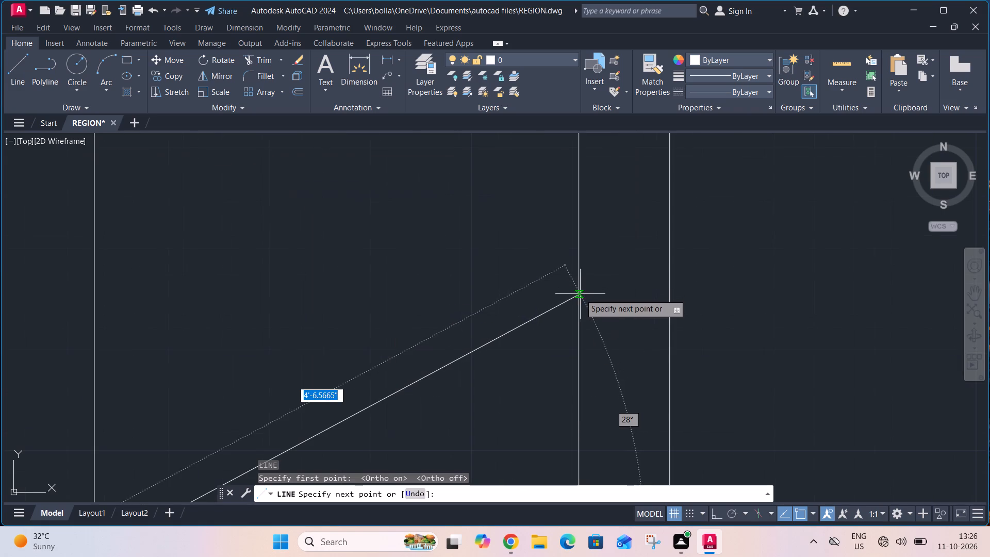
left_click(577, 297)
key("Escape")
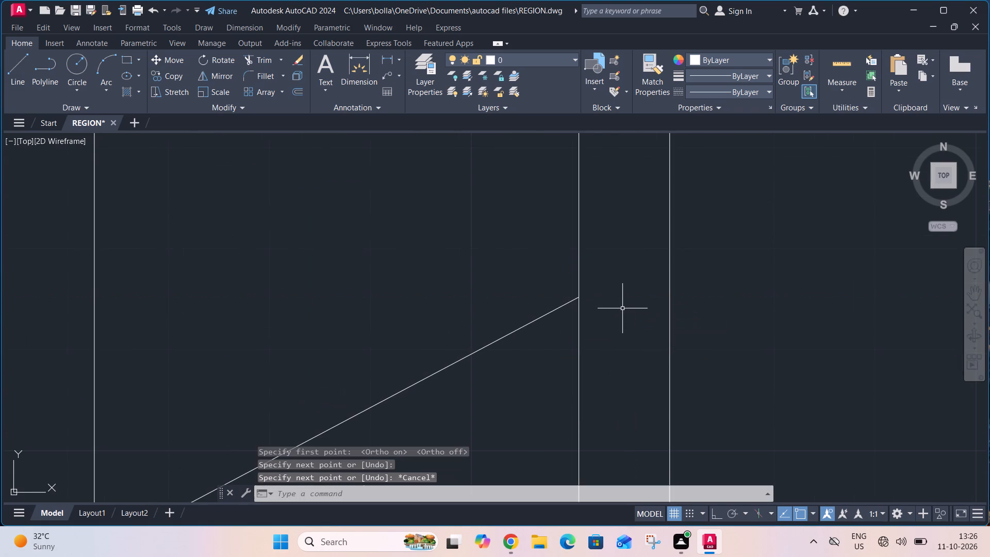
Draw a second diagonal winder line about 4'-8" long at about 58° from the landing's inner corner to the window's outer-wall-side end.
key("l")
key("space")
scroll(621, 306, "down", 2)
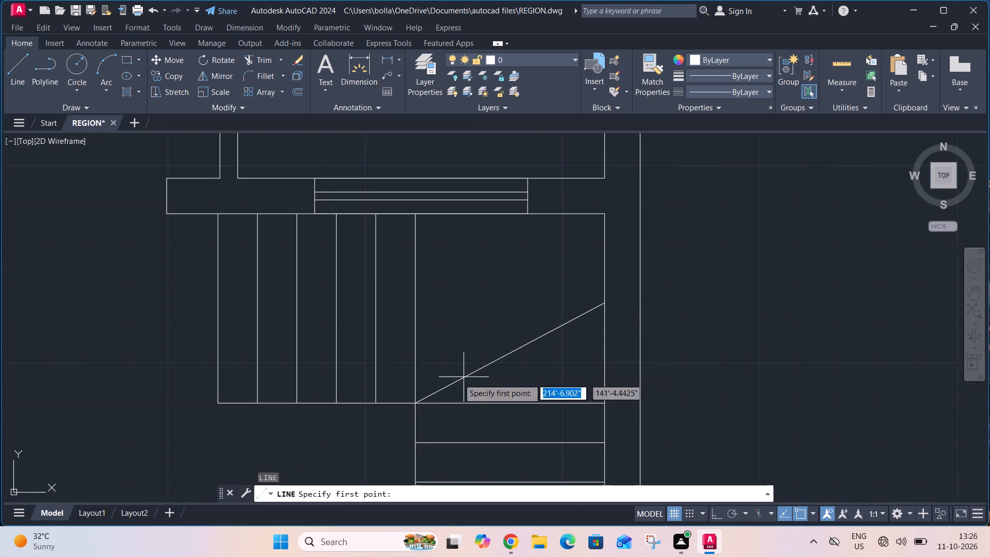
left_click(415, 400)
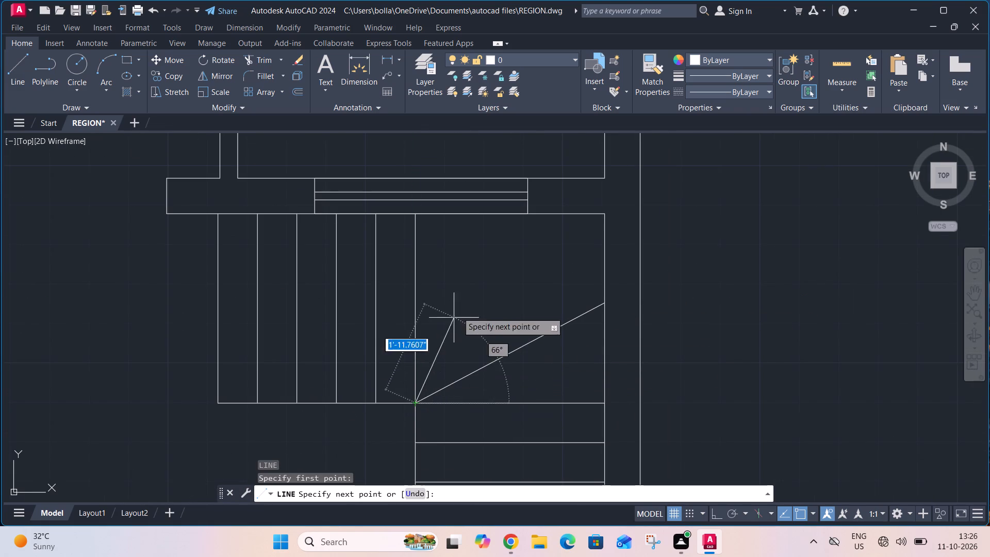
left_click(534, 216)
key("Escape")
scroll(548, 284, "down", 1)
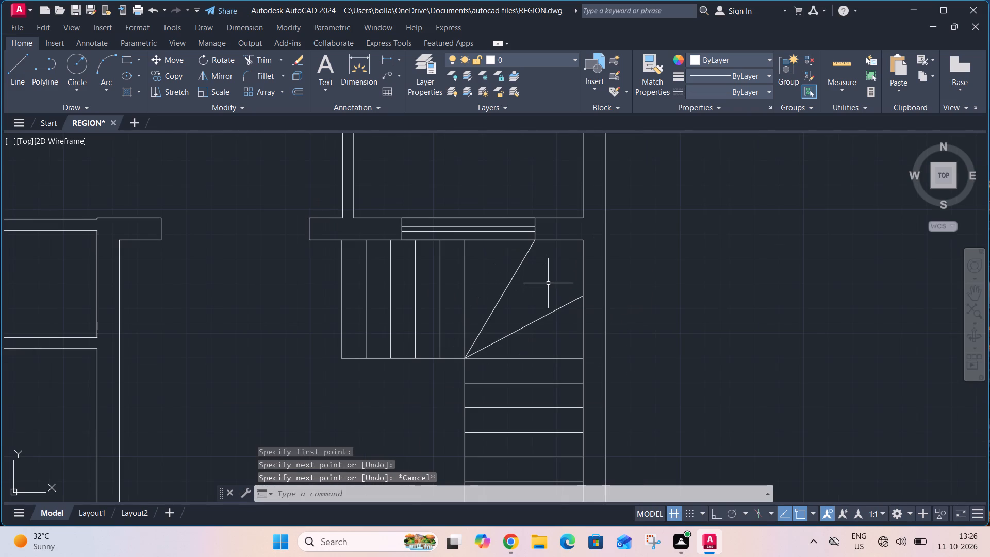
scroll(548, 283, "down", 1)
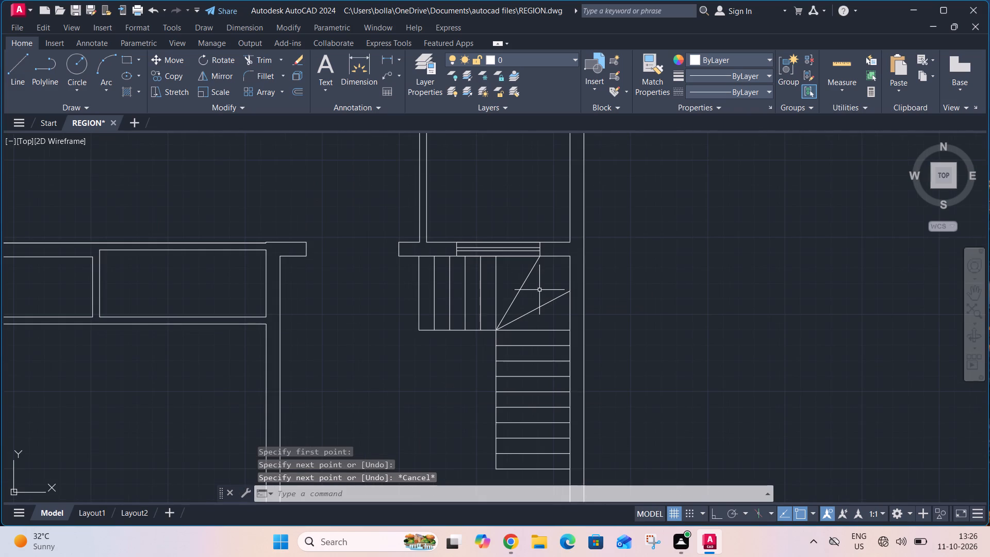
Draw a horizontal line across the thick vertical wall, continuing the lower face of the partition below the two small rooms.
middle_click_drag(452, 377, 674, 437)
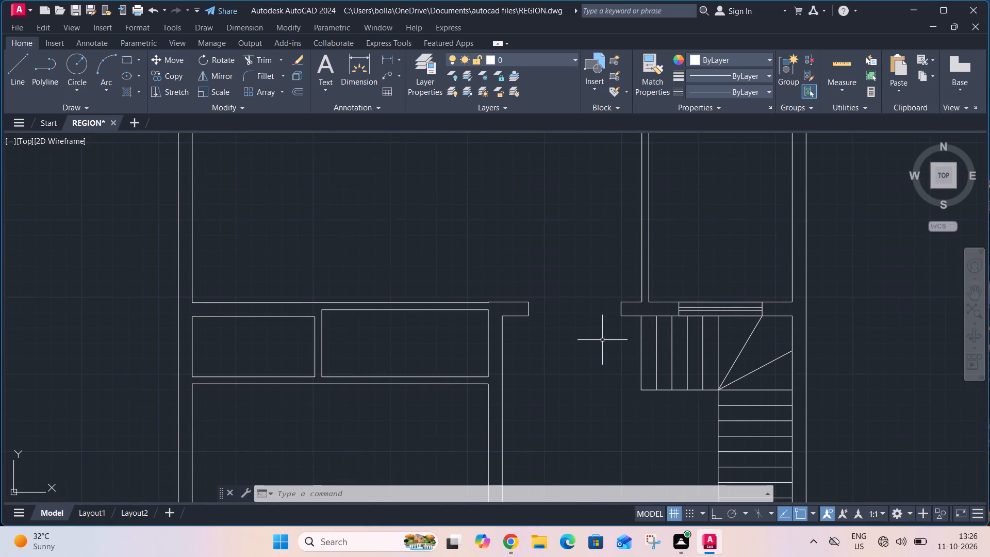
type("L")
key("space")
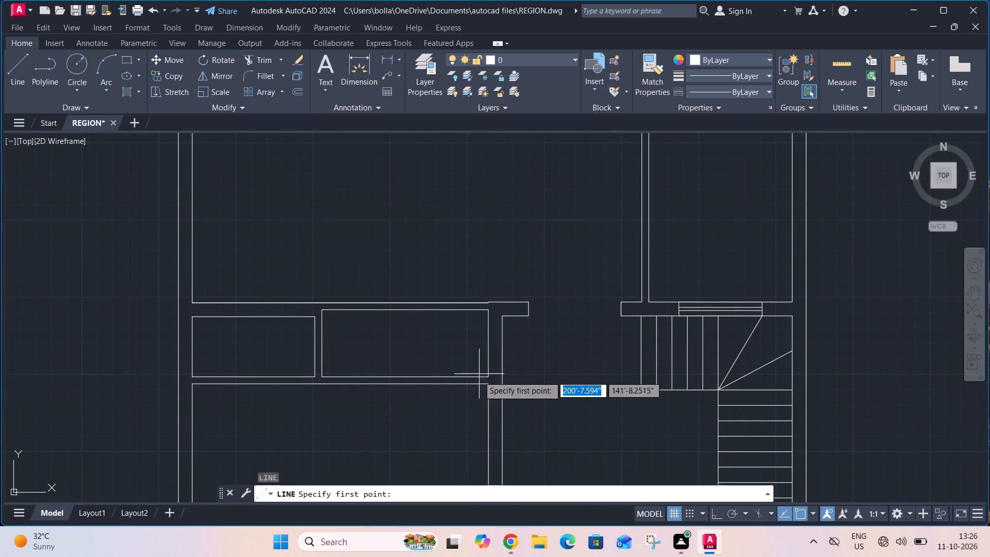
scroll(476, 389, "up", 3)
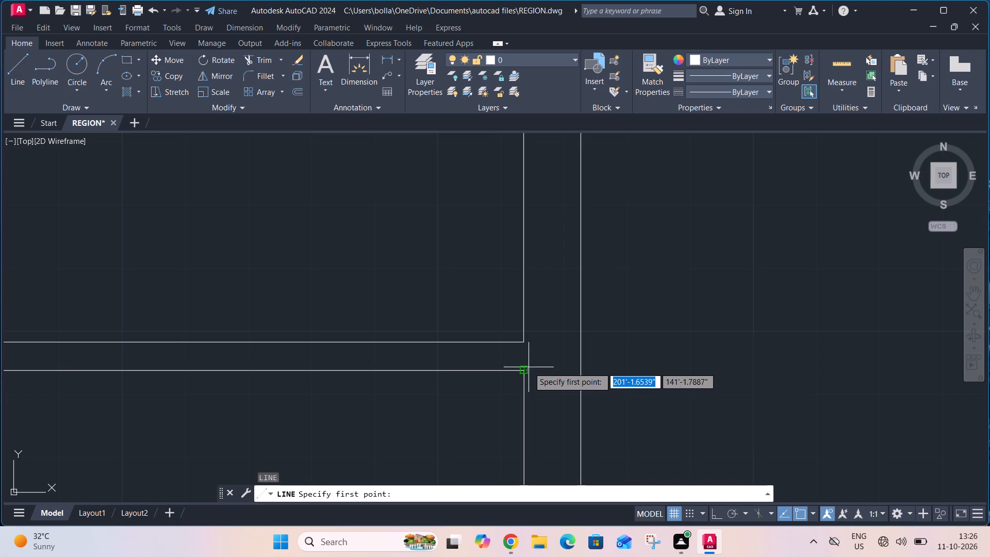
left_click(524, 372)
left_click(581, 373)
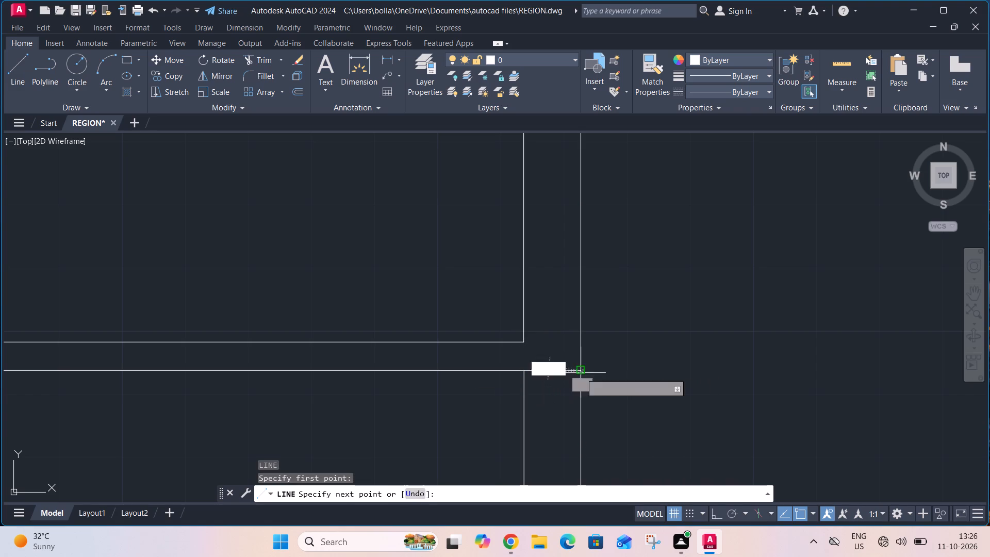
key("Escape")
Offset the new line across the wall 4.5" downward.
key("o")
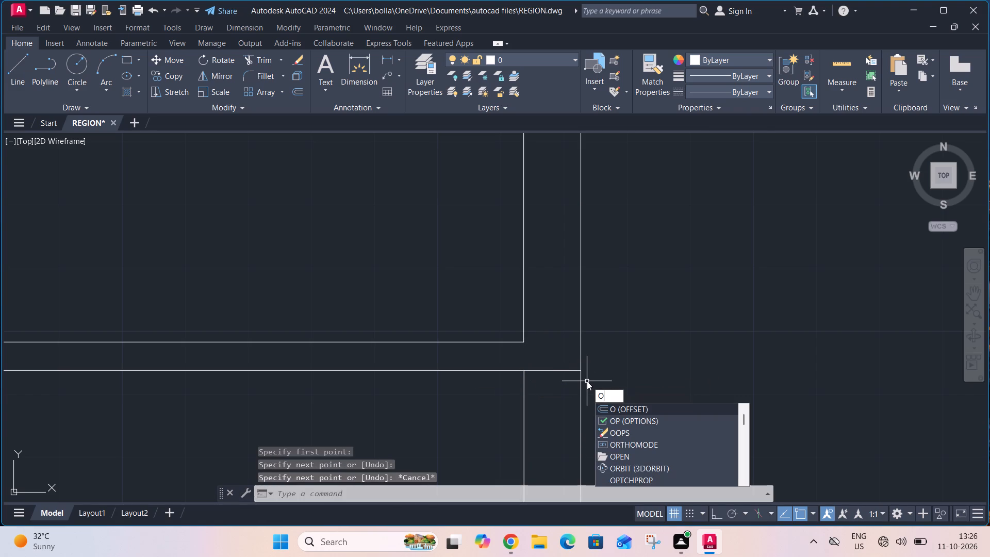
key("Return")
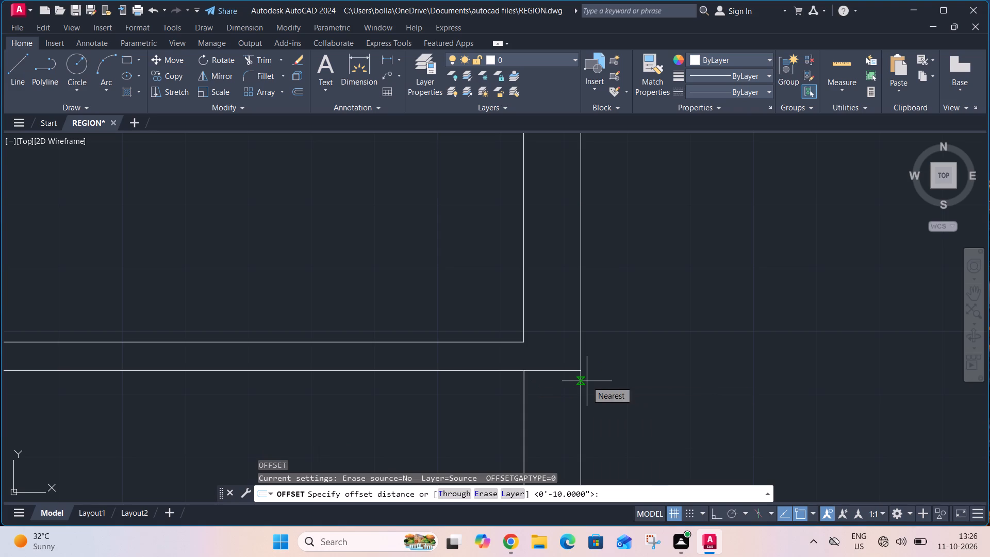
type("4.5\"")
key("Return")
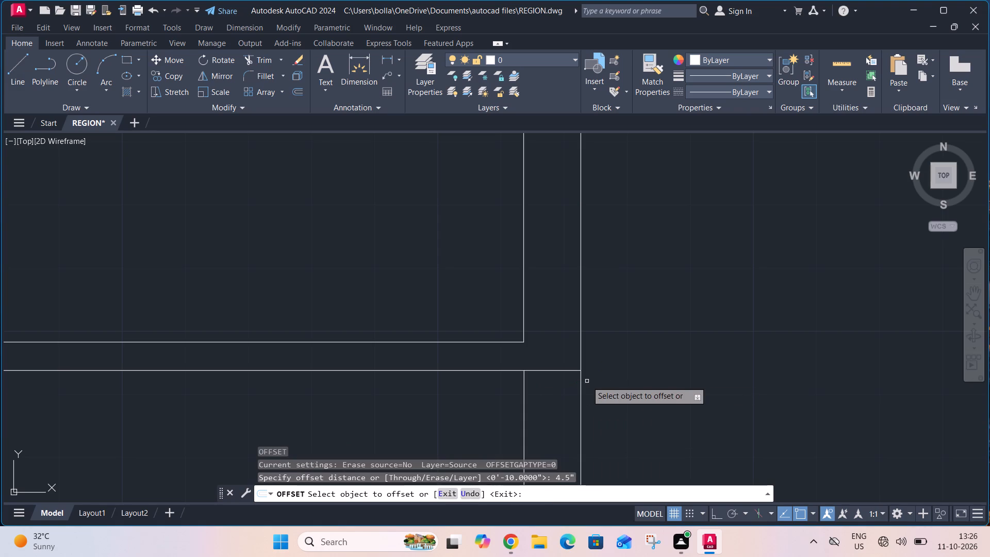
left_click(543, 369)
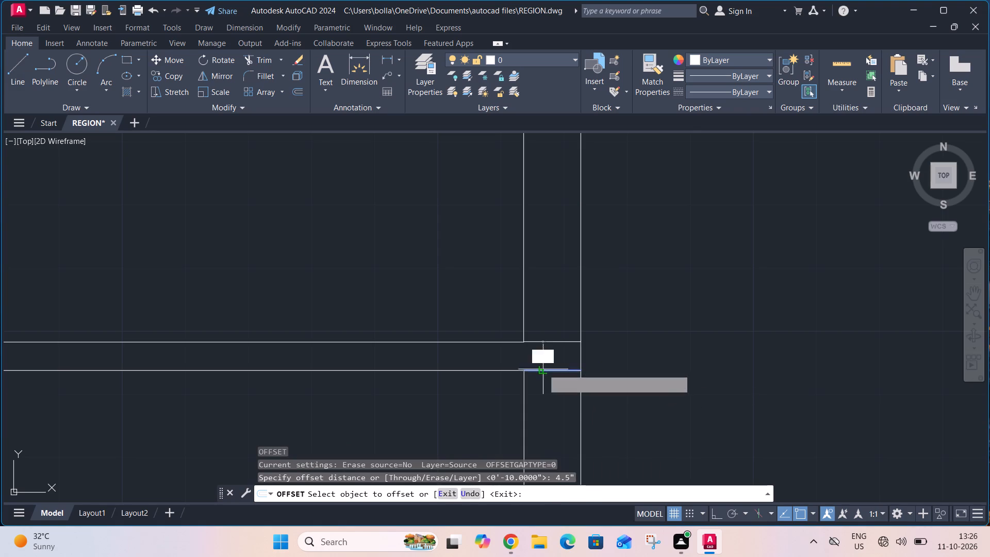
left_click(549, 390)
key("Escape")
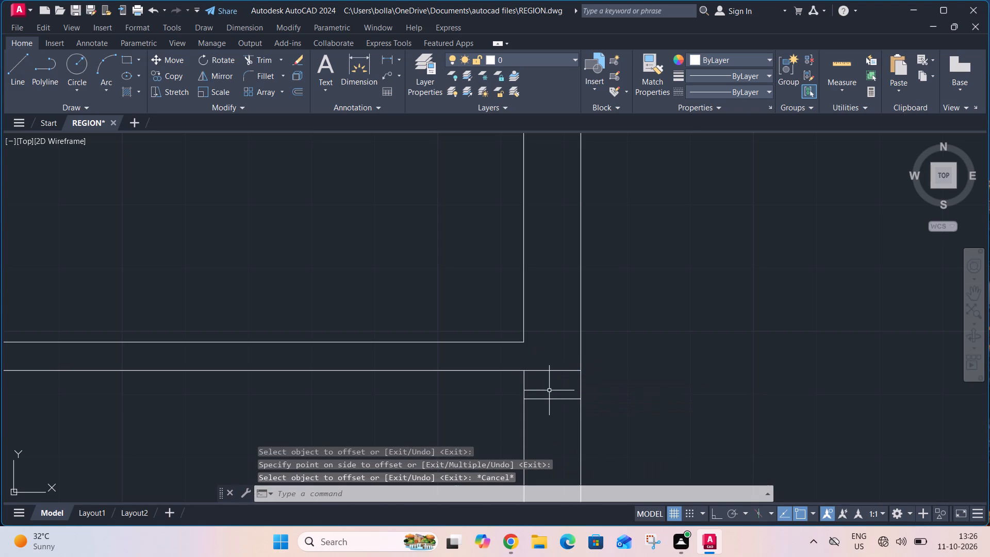
Offset the 4.5" line across the wall a further 3'6" downward for the opening's other edge.
type("O")
key("space")
type("3'6\"")
key("Return")
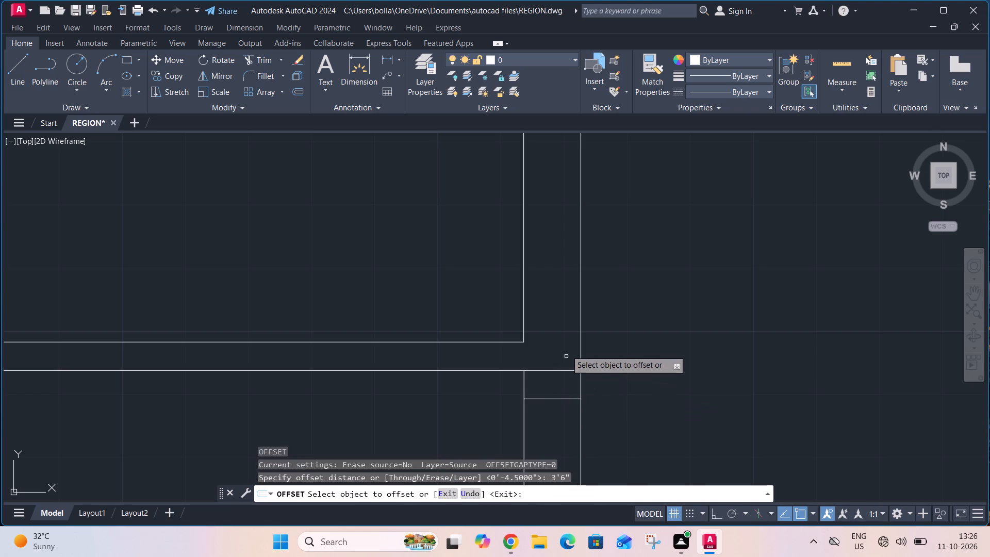
scroll(566, 347, "down", 2)
left_click(568, 368)
left_click(568, 386)
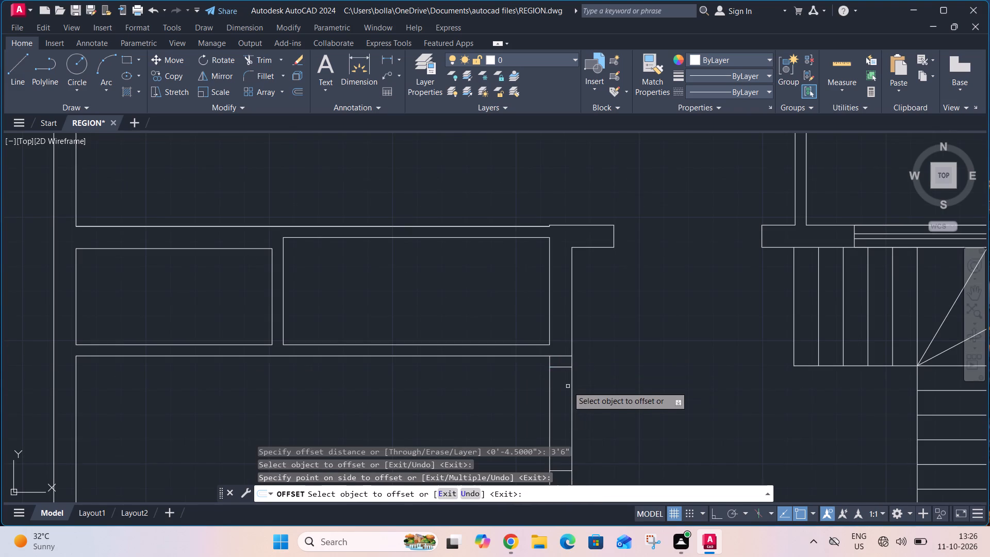
scroll(573, 374, "down", 1)
key("Escape")
Trim both wall faces between the opening's edge lines and remove the construction line across the wall at the partition junction.
type("TR")
key("space")
left_click(579, 374)
left_click(553, 403)
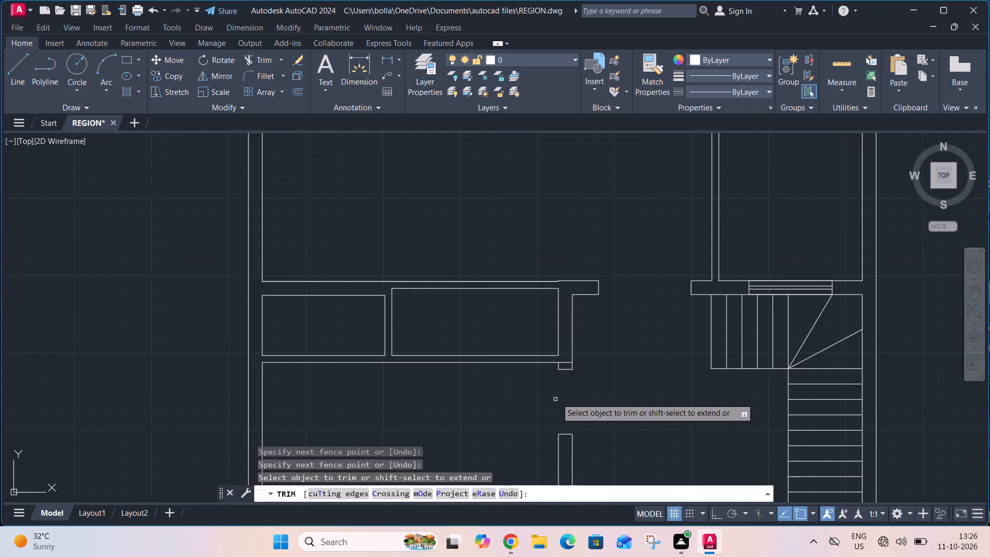
left_click(565, 363)
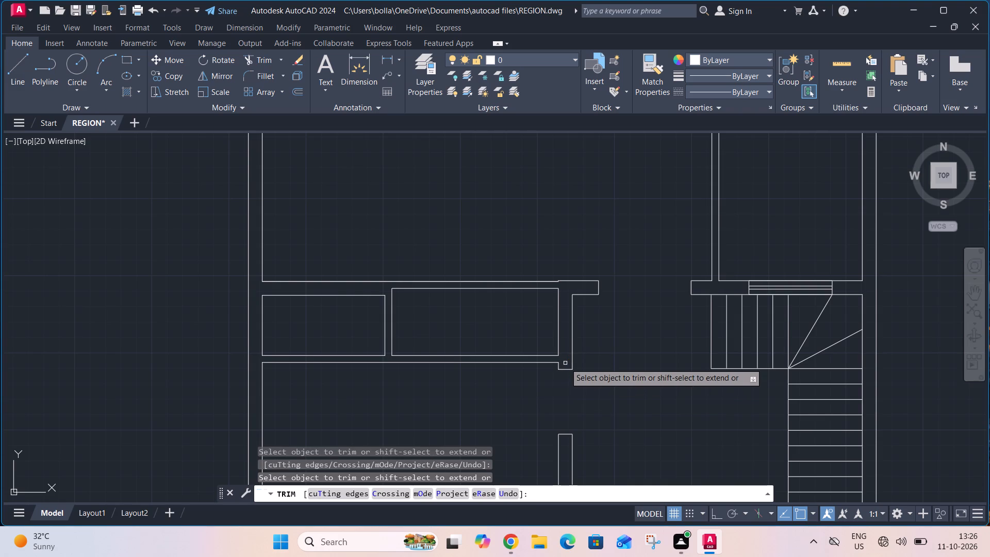
key("Escape")
Draw a short vertical line closing the gap in the wall face between the partition's two faces.
type("L")
key("space")
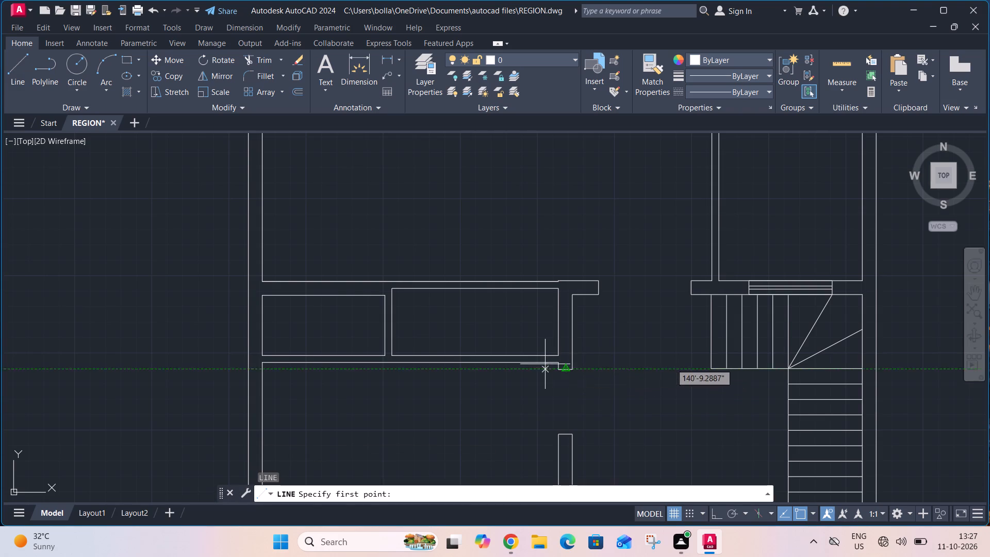
left_click(560, 362)
left_click(559, 354)
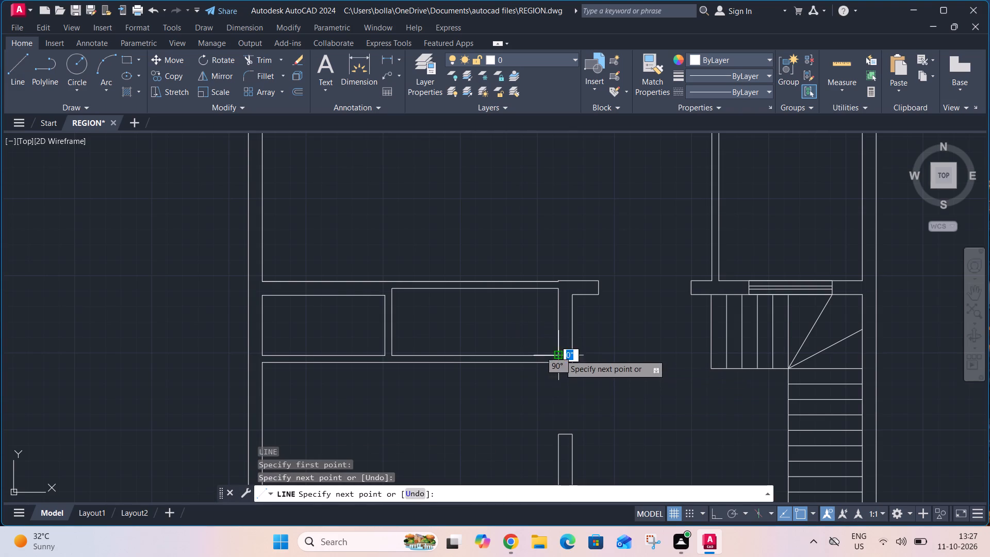
key("Escape")
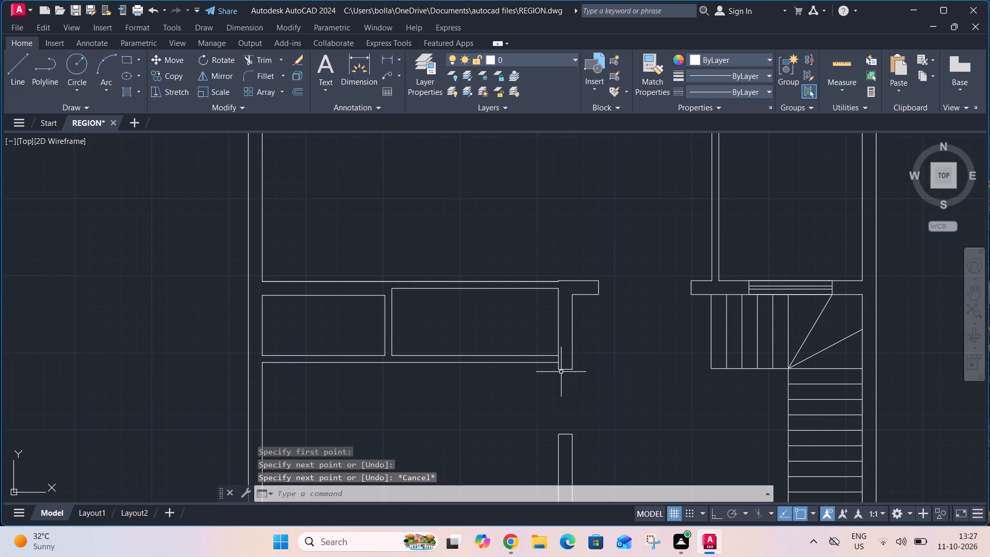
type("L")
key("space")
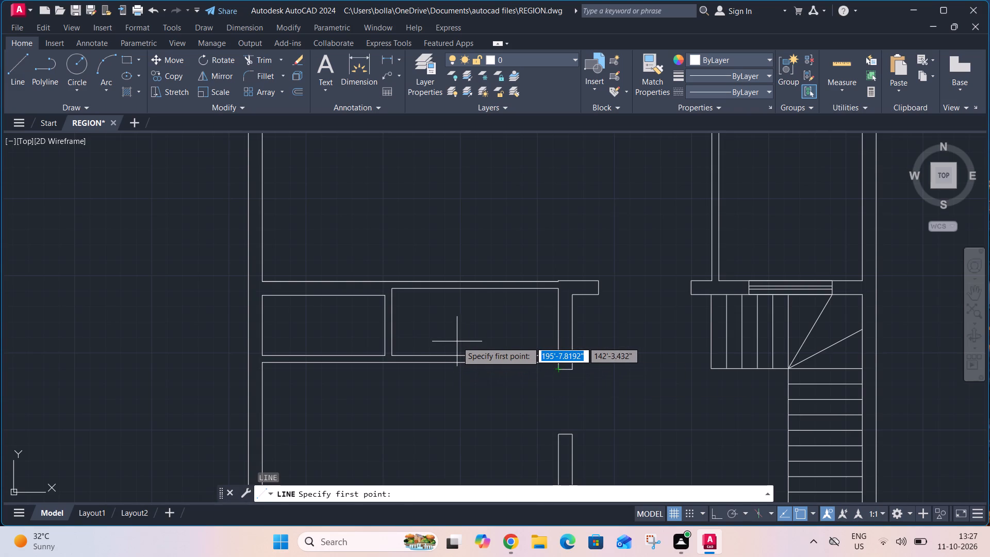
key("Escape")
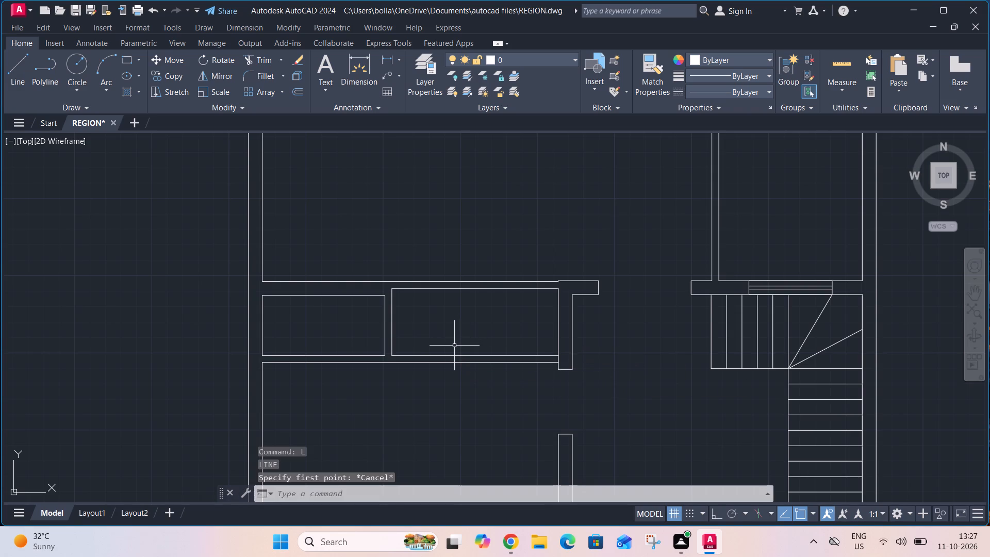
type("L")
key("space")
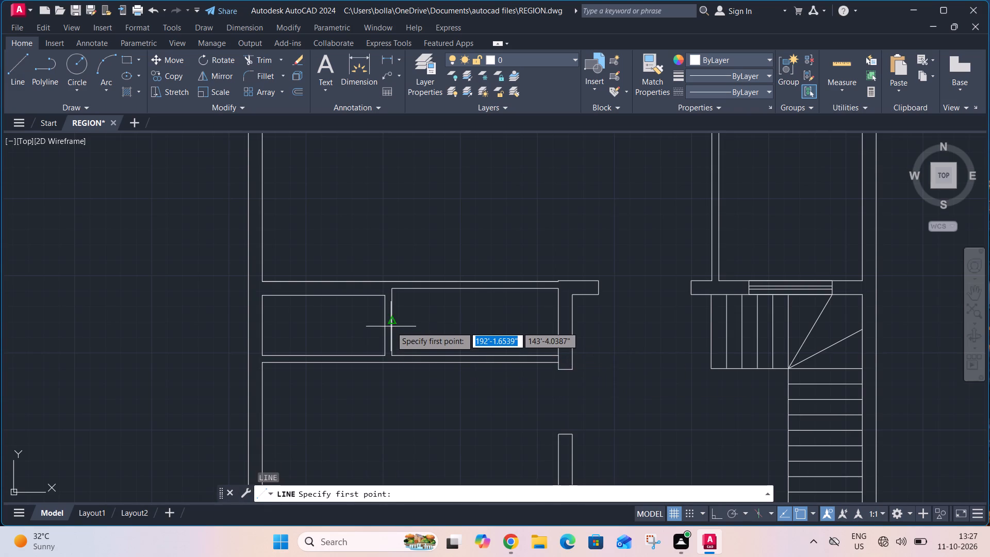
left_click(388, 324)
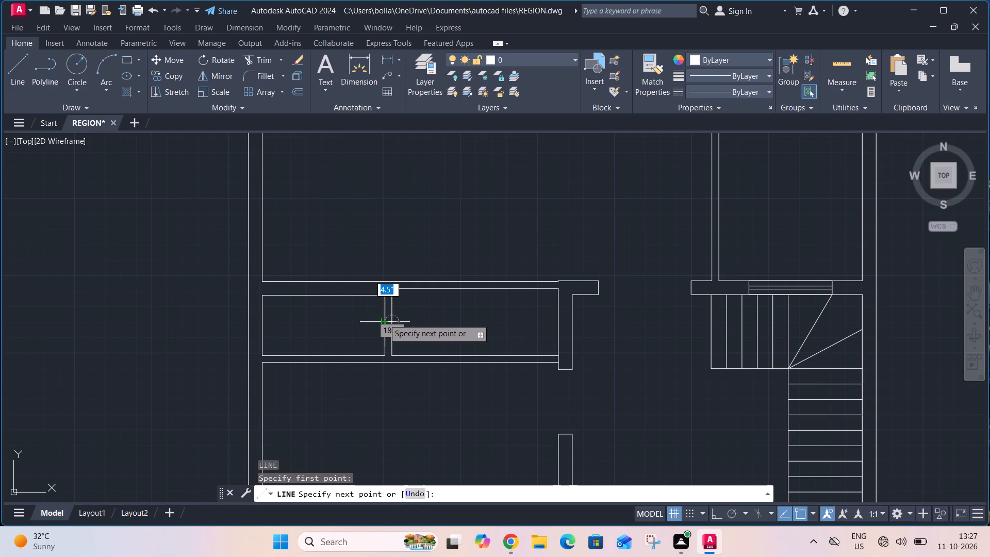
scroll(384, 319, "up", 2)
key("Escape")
Draw a horizontal line across the short partition between the two small rooms, starting at the midpoint of its left face.
type("L")
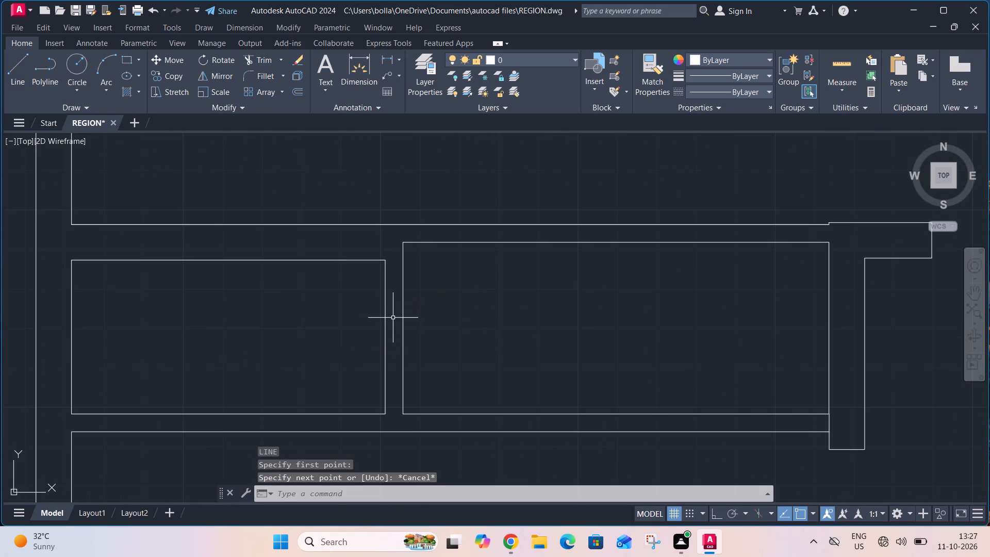
key("space")
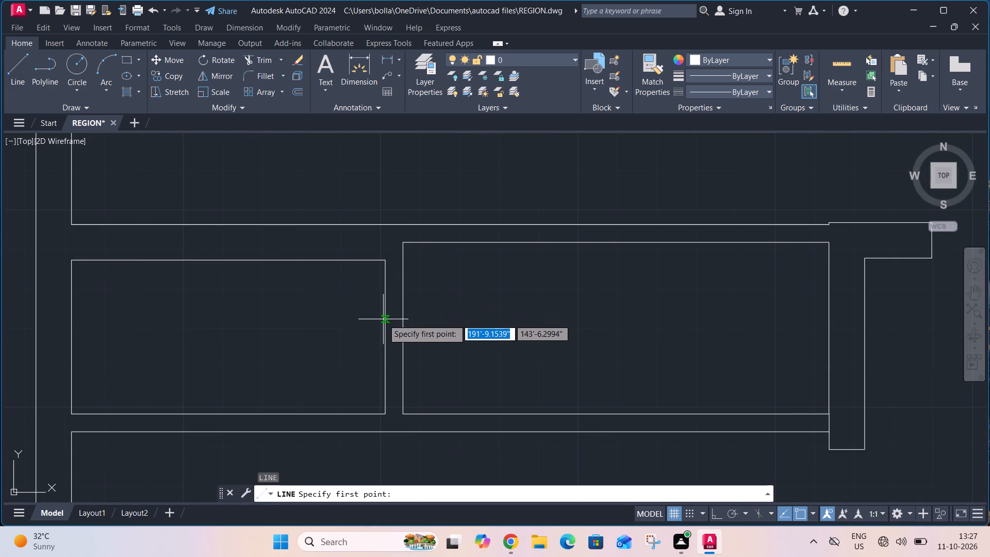
left_click(385, 336)
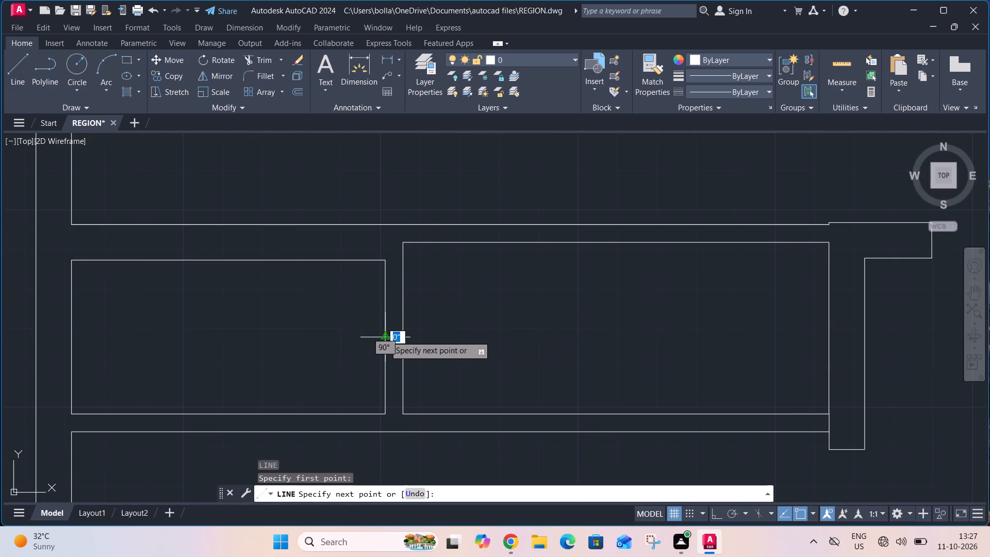
left_click(404, 337)
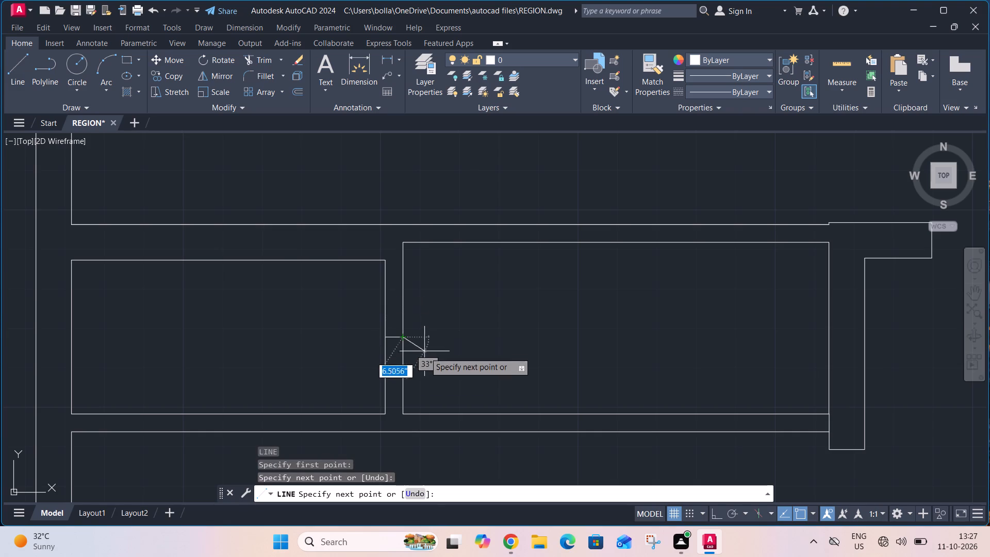
key("Escape")
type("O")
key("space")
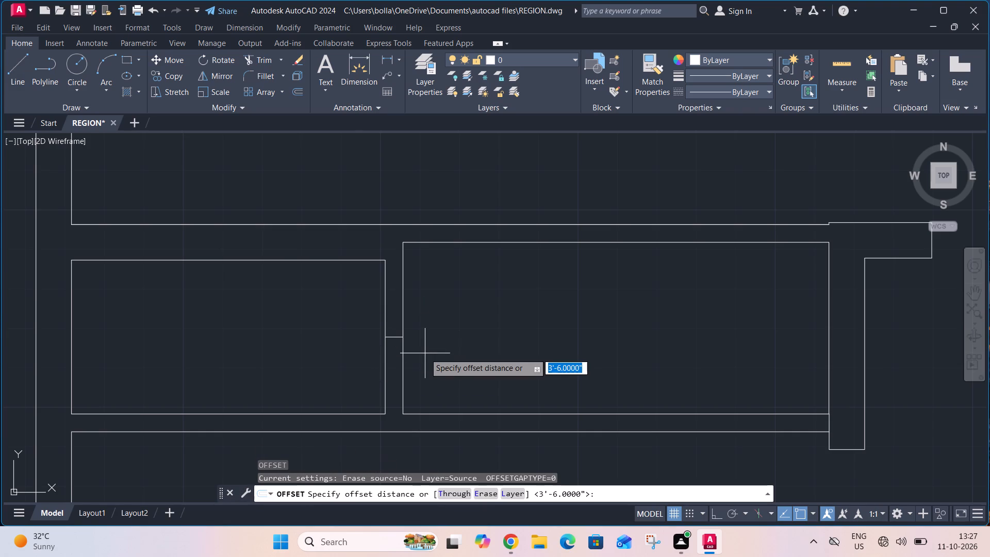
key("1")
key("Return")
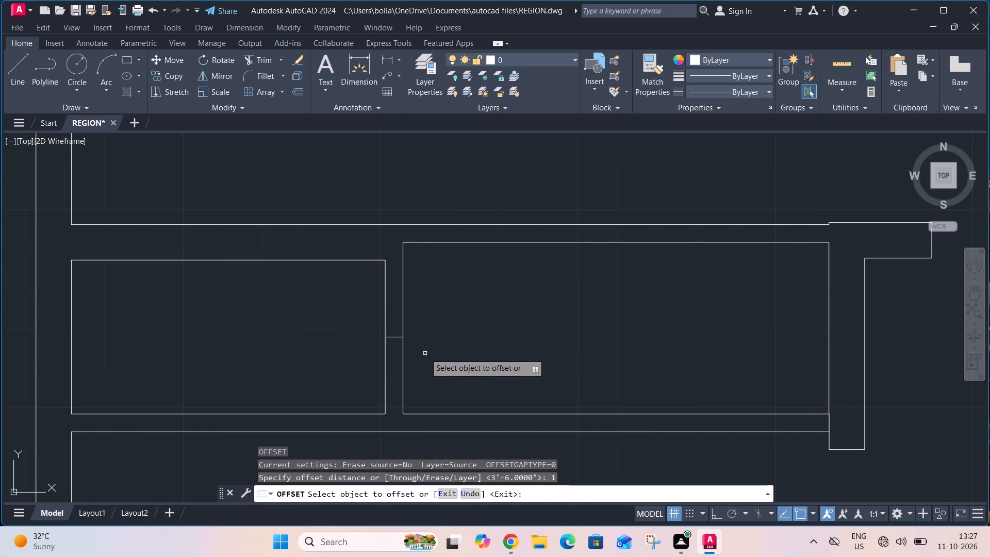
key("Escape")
Offset the line across the short partition 1' downward.
type("O 1")
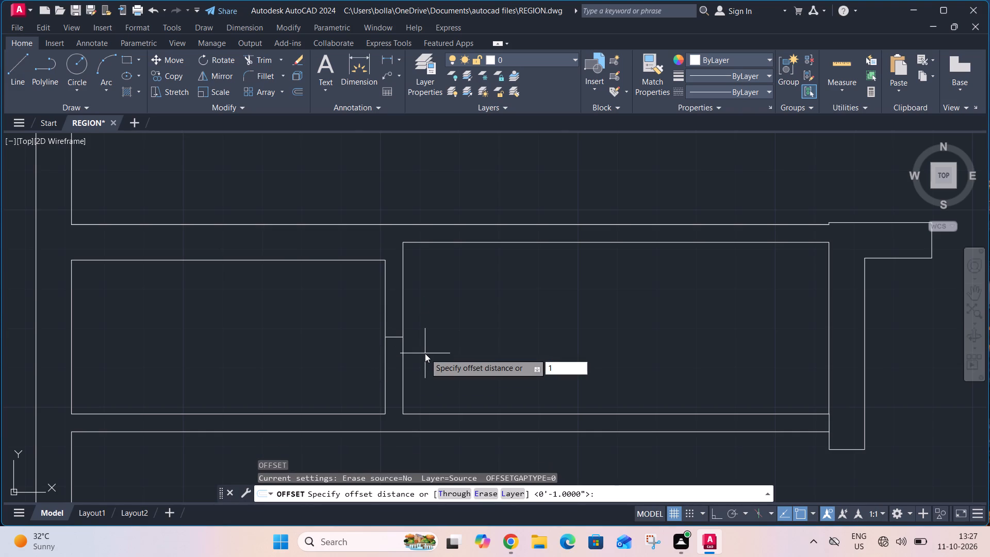
type("1'")
key("BackSpace")
key("BackSpace")
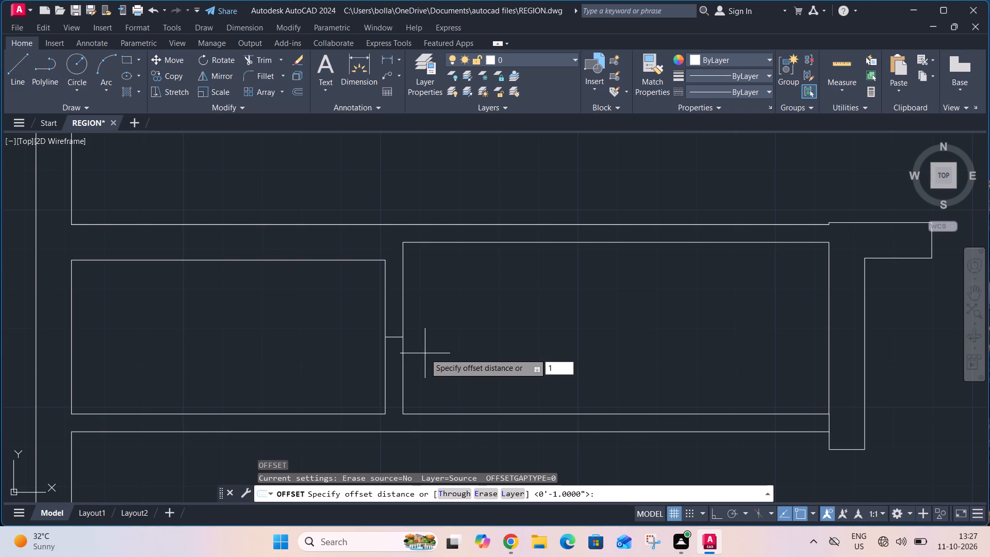
key("apostrophe")
key("Return")
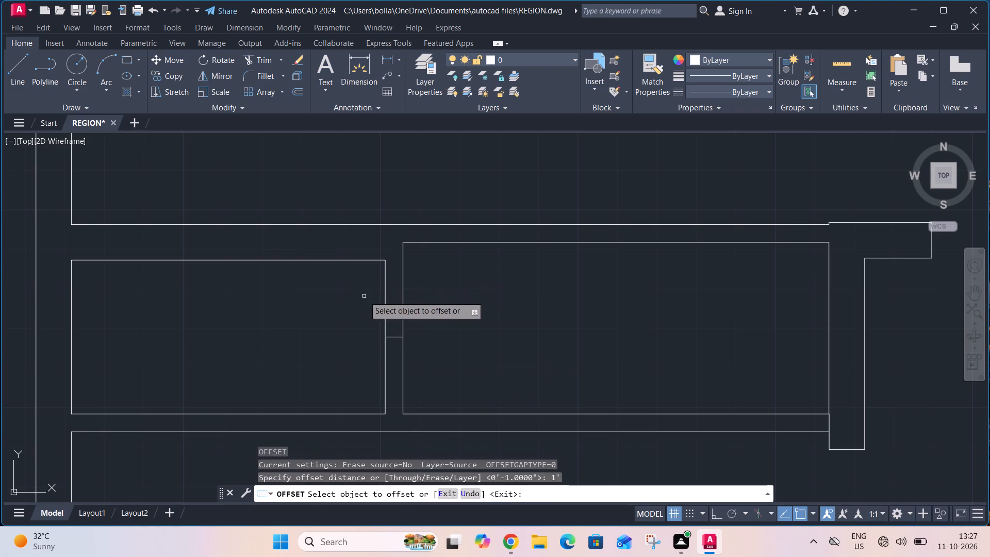
scroll(392, 339, "up", 2)
left_click(396, 336)
left_click(397, 349)
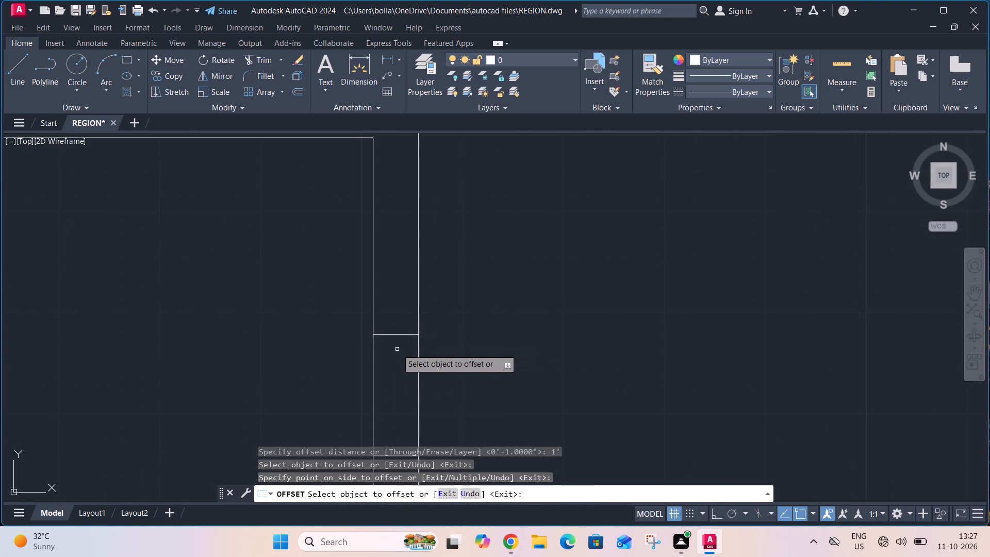
Offset the line across the short partition 1' upward.
left_click(399, 333)
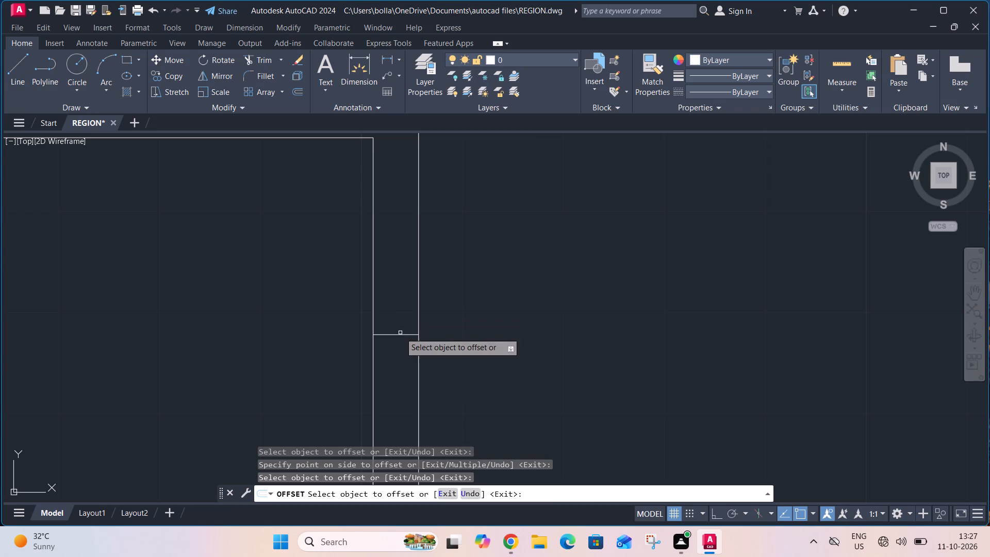
left_click(400, 334)
left_click(401, 324)
key("Escape")
Delete the middle line across the short partition, between the two offset edge lines.
scroll(403, 315, "down", 2)
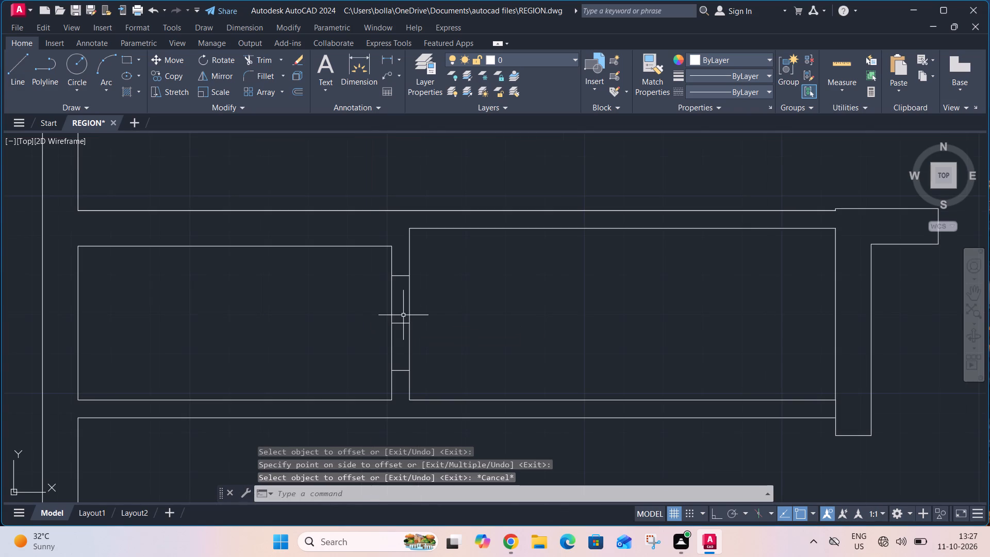
scroll(400, 324, "up", 3)
left_click(407, 303)
left_click(395, 339)
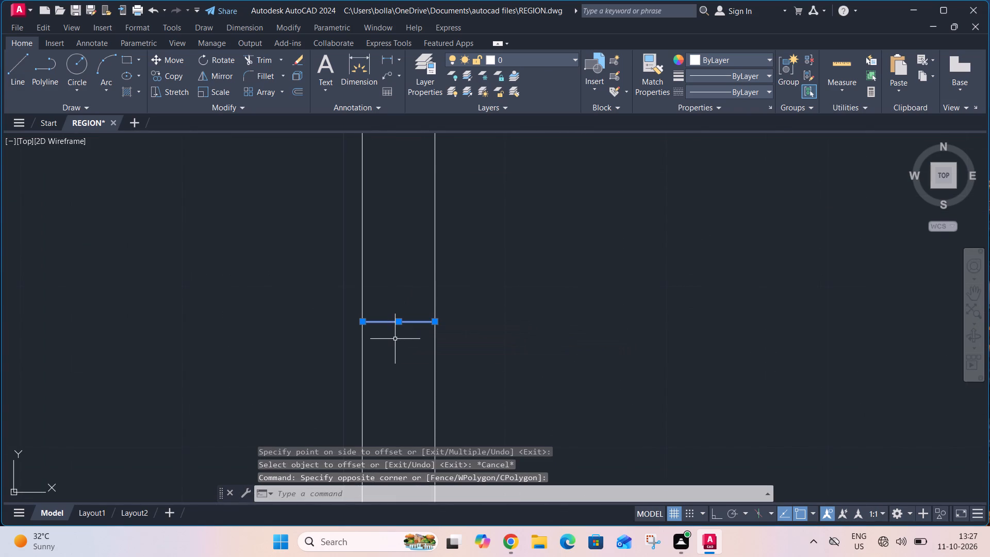
key("Delete")
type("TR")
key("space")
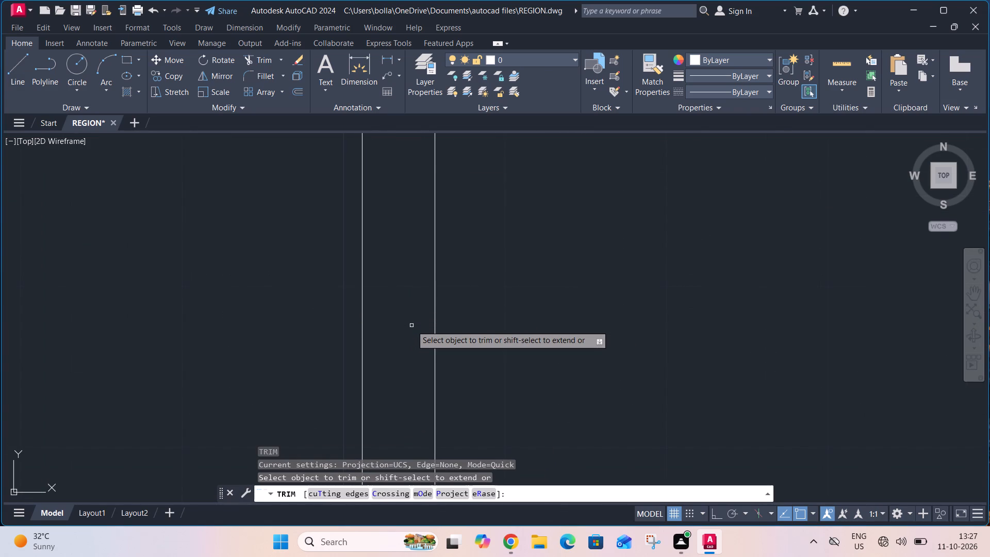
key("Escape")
Draw vertical lines along the right and left faces of the short partition, between the upper and lower edge lines.
scroll(415, 323, "down", 1)
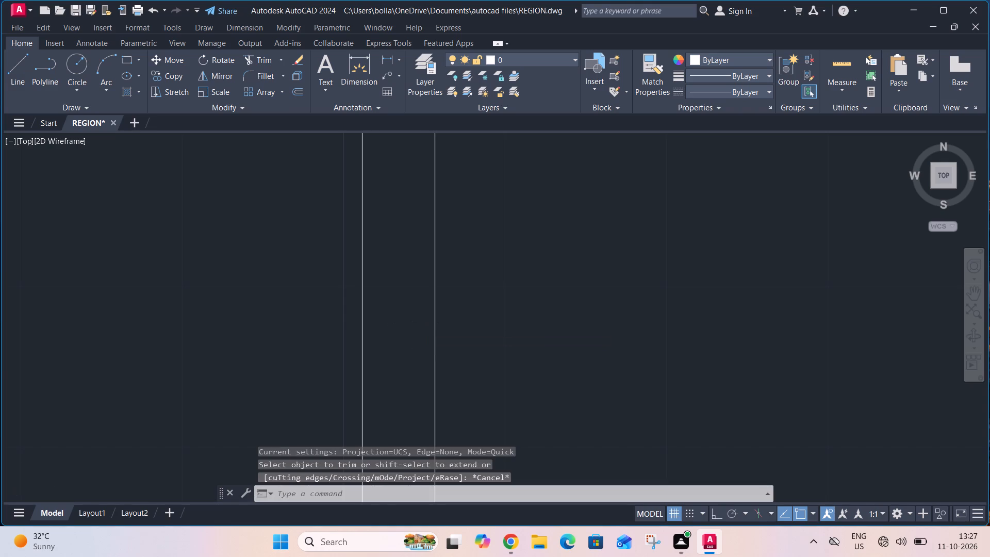
type("L")
key("space")
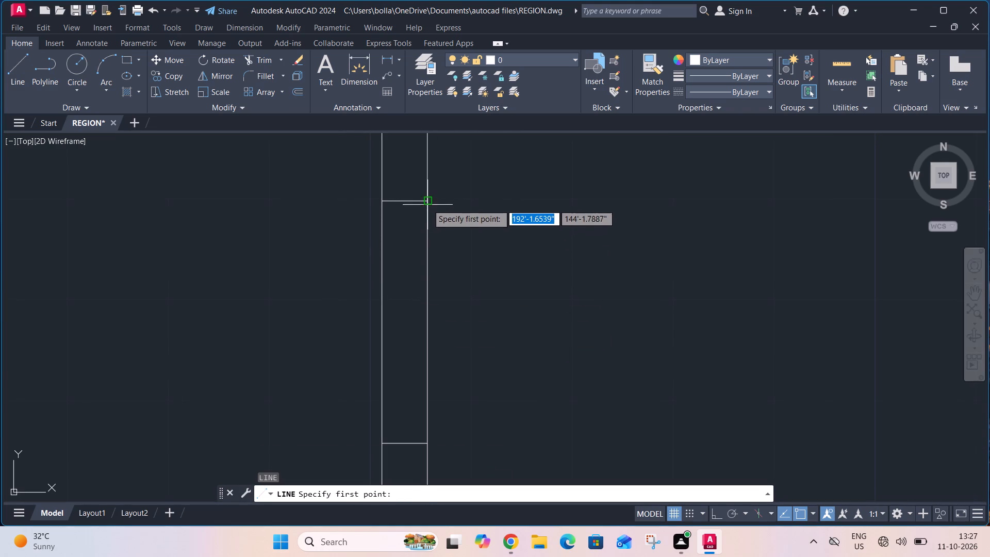
left_click(427, 203)
left_click(426, 444)
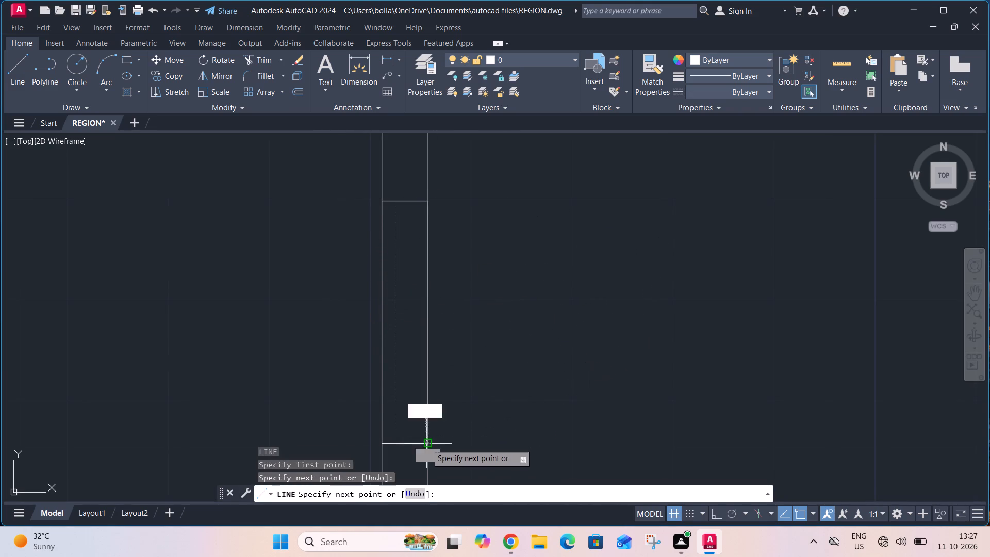
key("Escape")
key("l")
key("space")
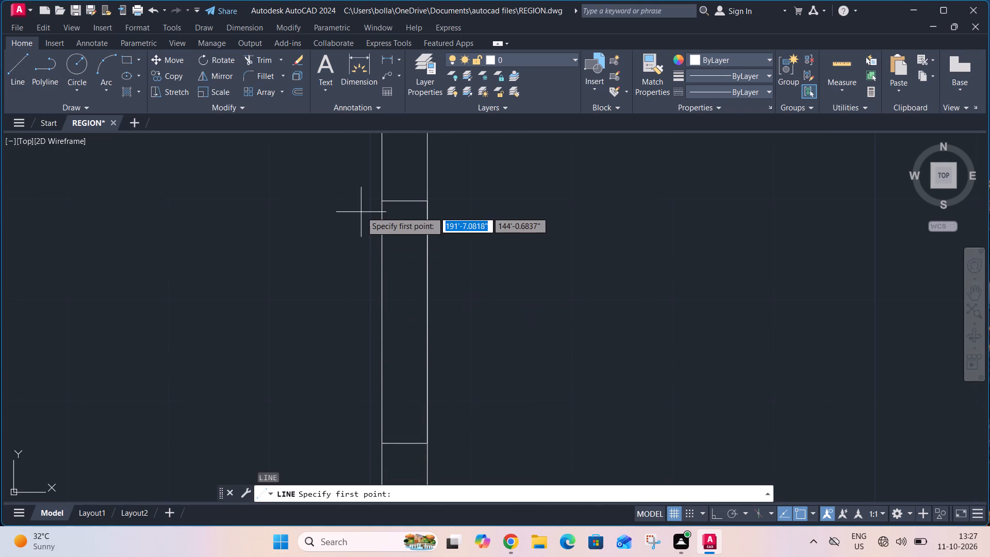
left_click(383, 201)
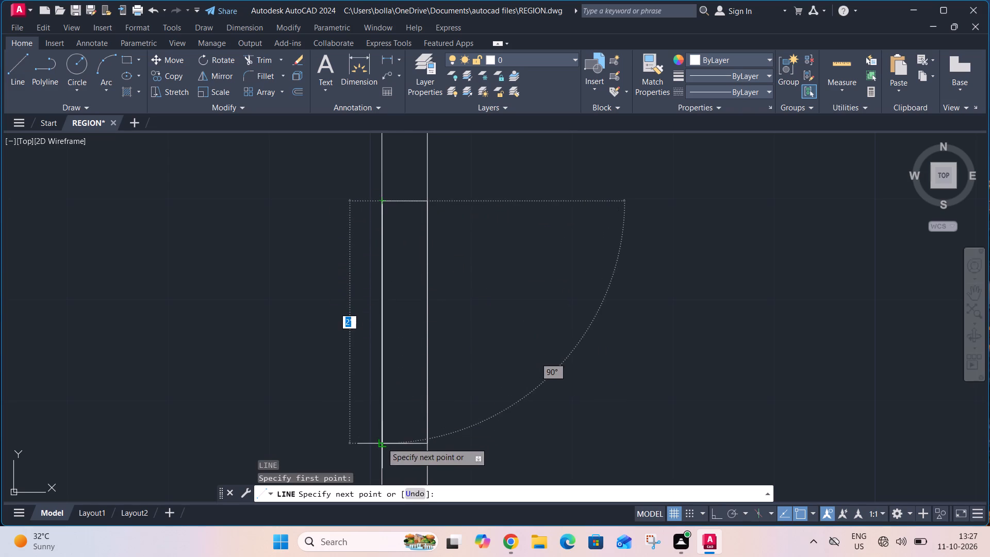
left_click(381, 444)
key("Escape")
Draw a vertical centre line in the short partition from the upper edge line's midpoint to the lower edge line's midpoint.
key("l")
key("space")
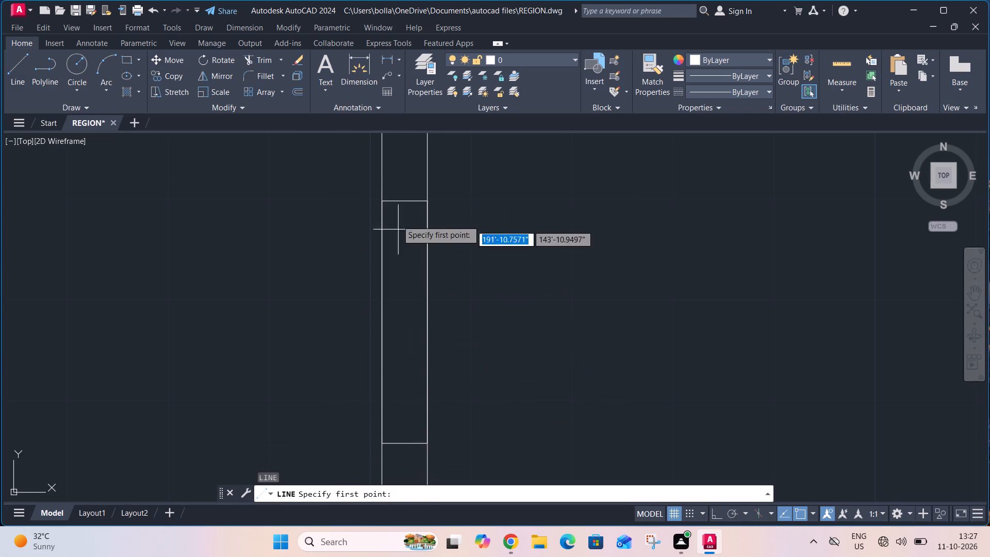
left_click(404, 203)
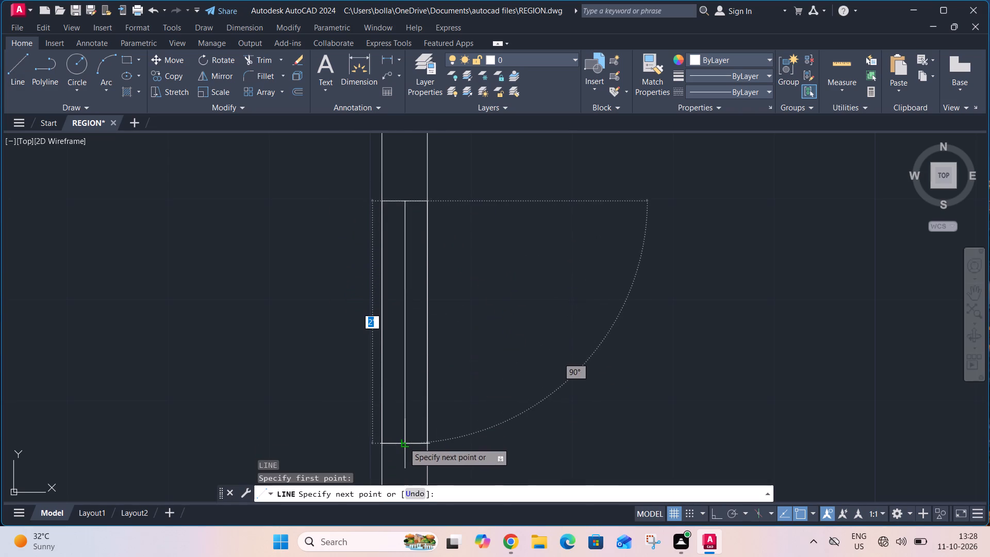
left_click(404, 444)
key("Escape")
Offset the vertical centre line in the short partition 1" to each side.
scroll(452, 338, "down", 3)
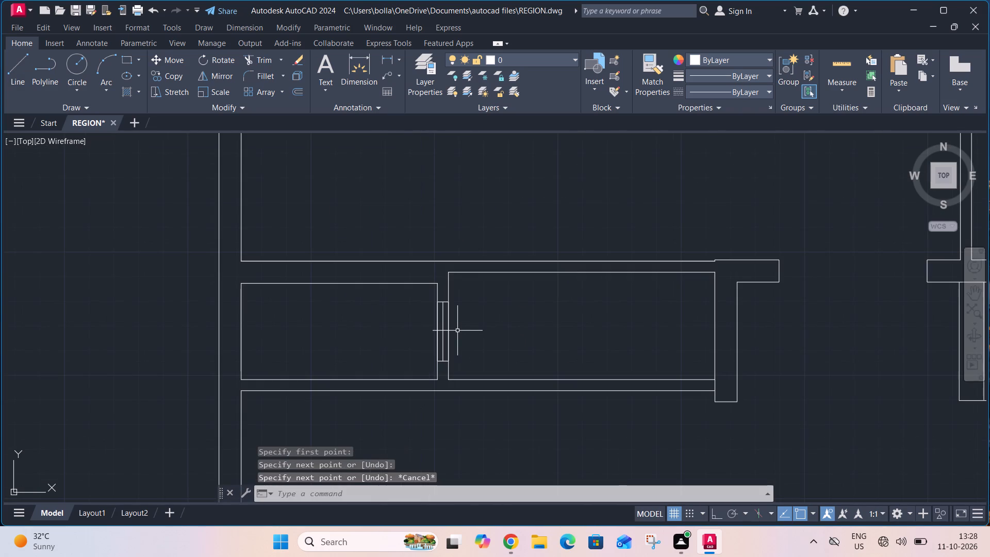
type("O")
key("space")
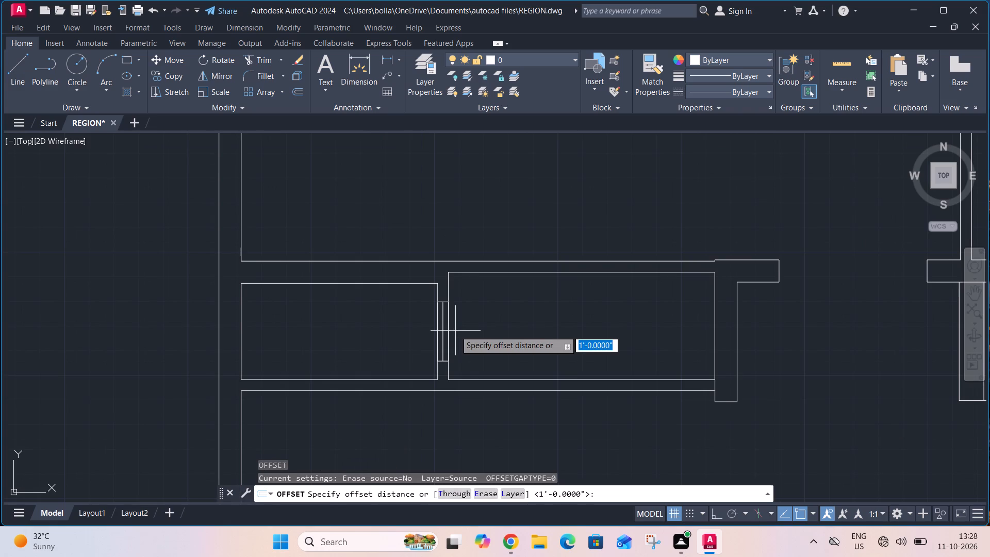
type("1\"")
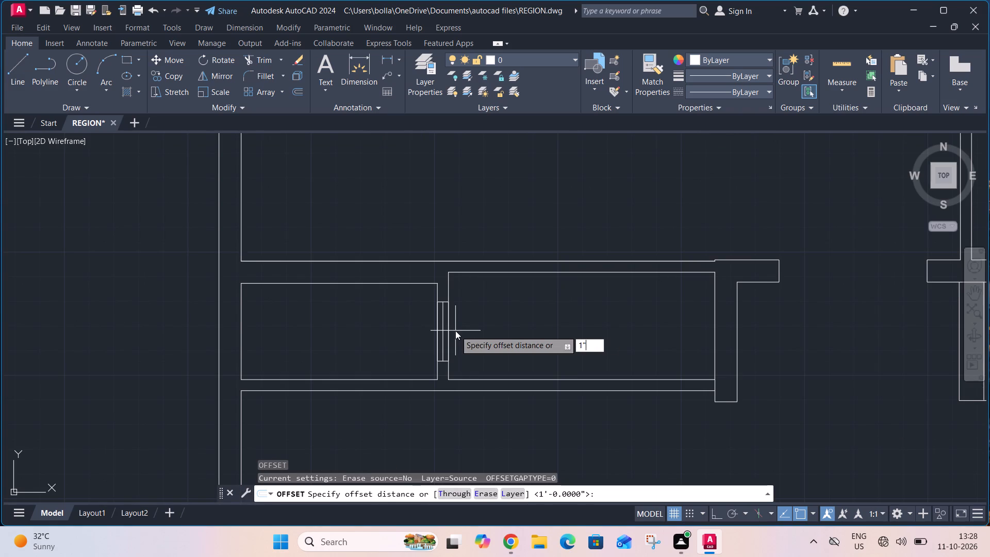
key("Return")
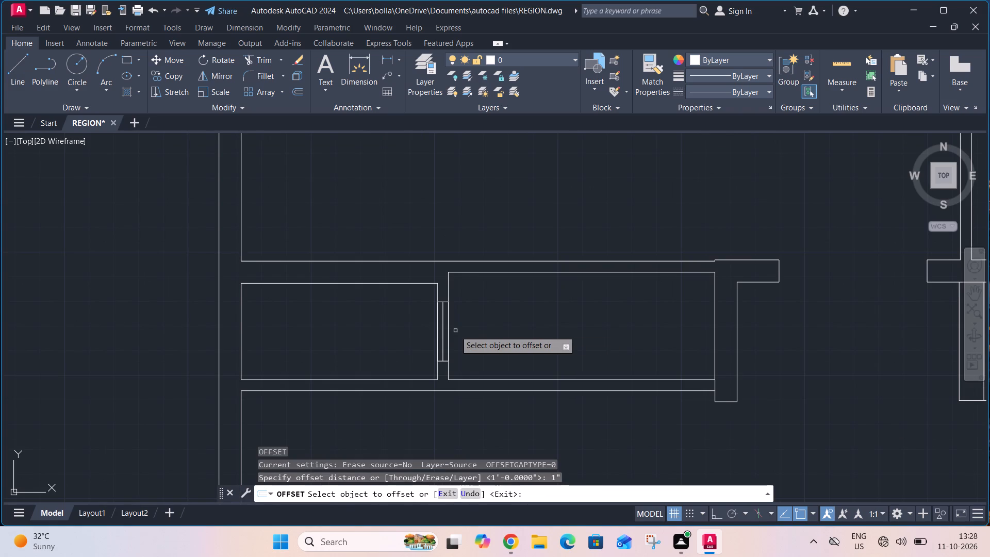
scroll(446, 341, "up", 3)
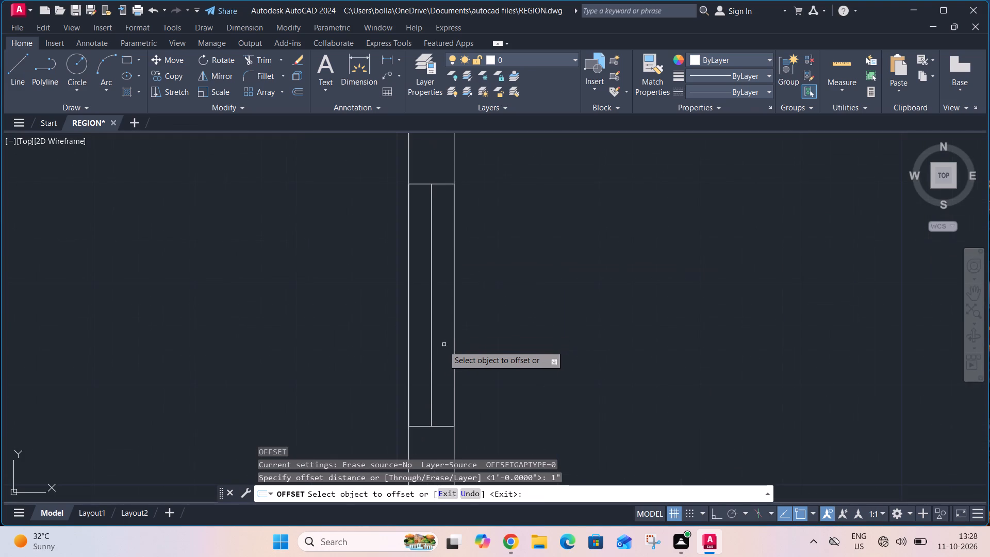
left_click(431, 364)
left_click(413, 367)
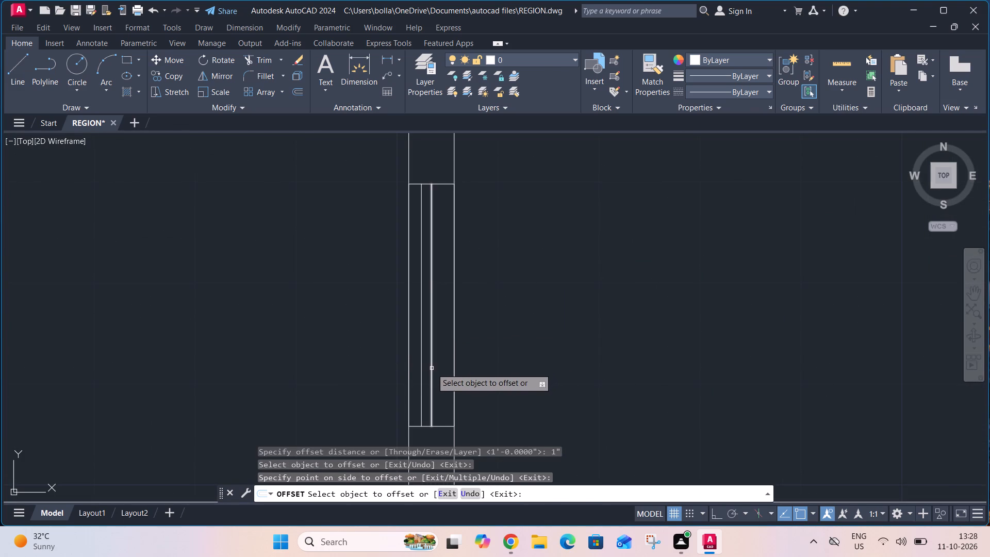
left_click(432, 368)
left_click(443, 367)
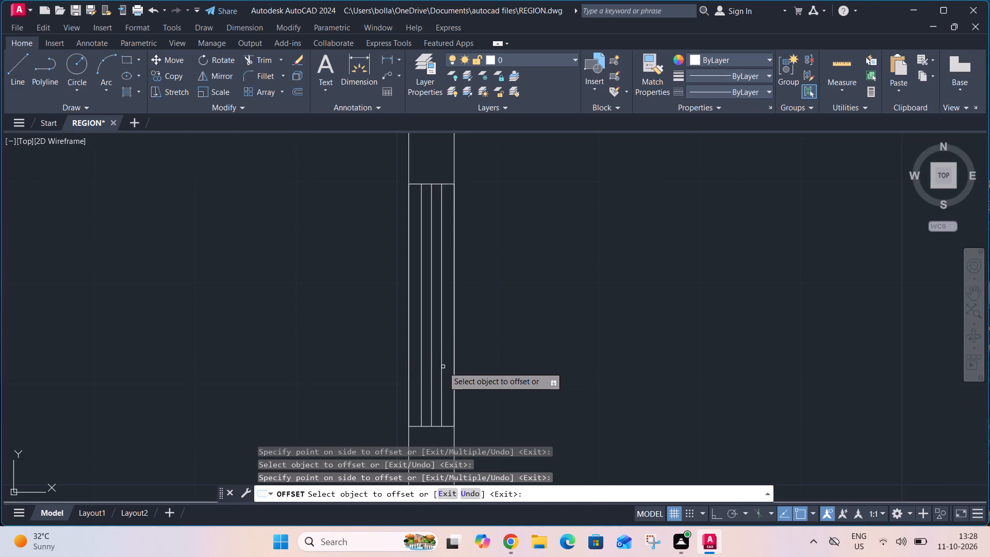
key("Escape")
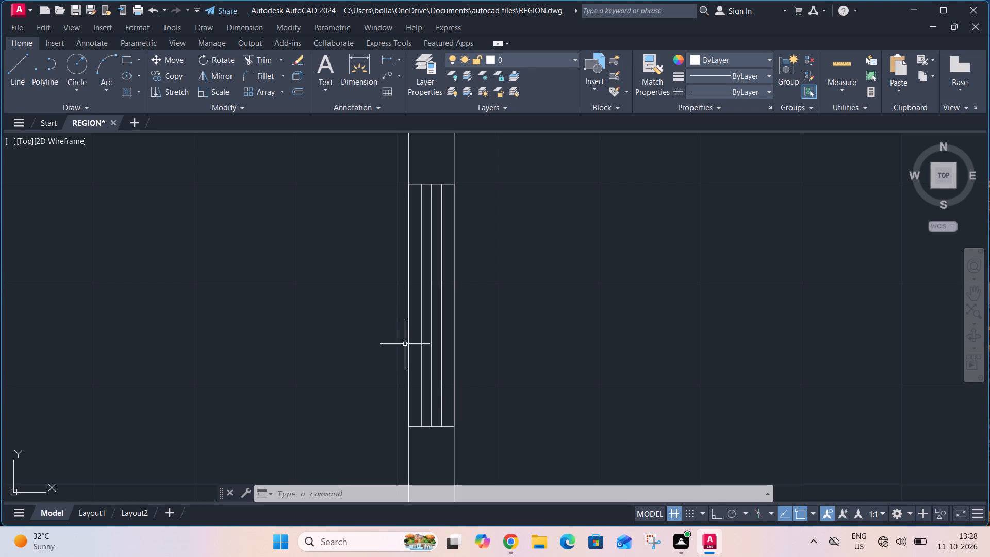
Delete the original vertical centre line between the two 1" offset lines.
left_click(431, 338)
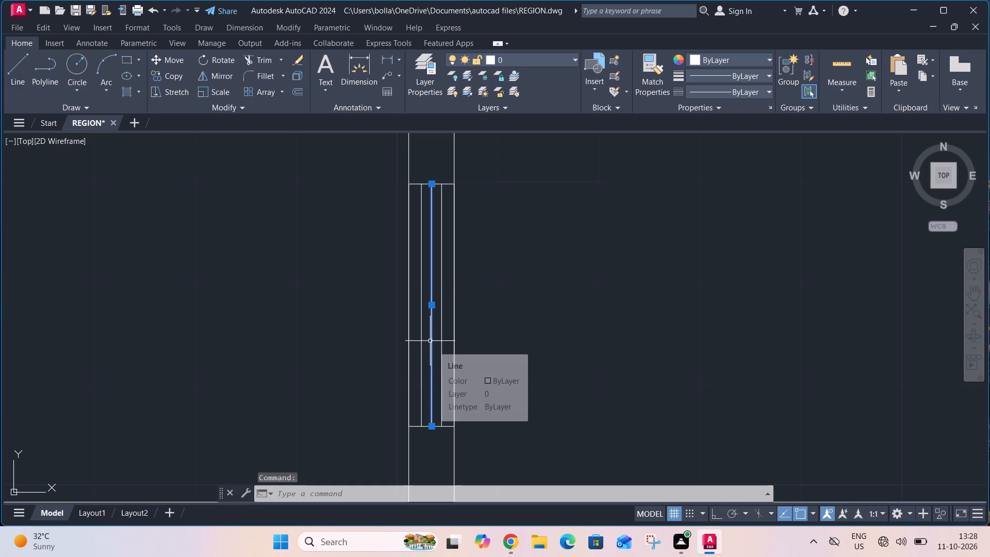
key("Delete")
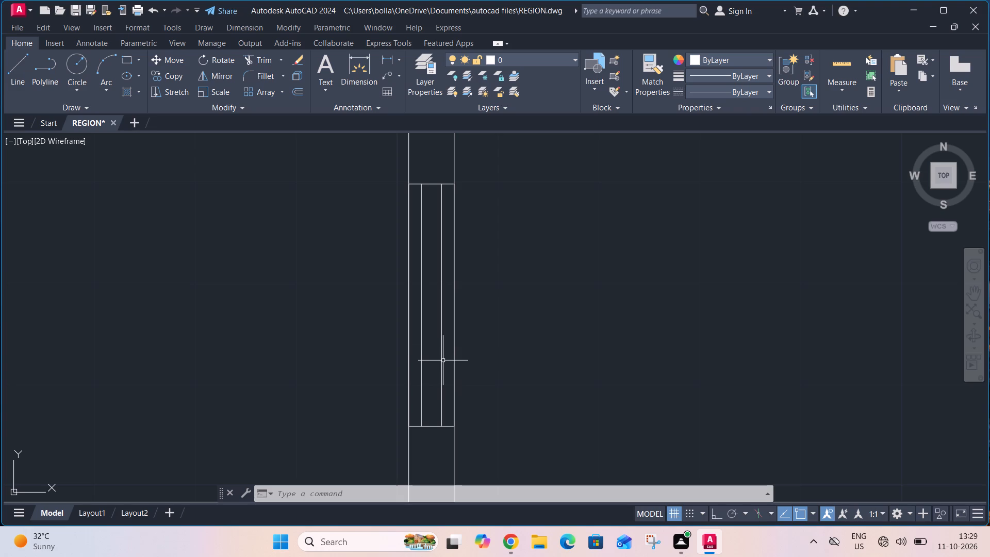
Turn on Dynamic UCS.
key("F6")
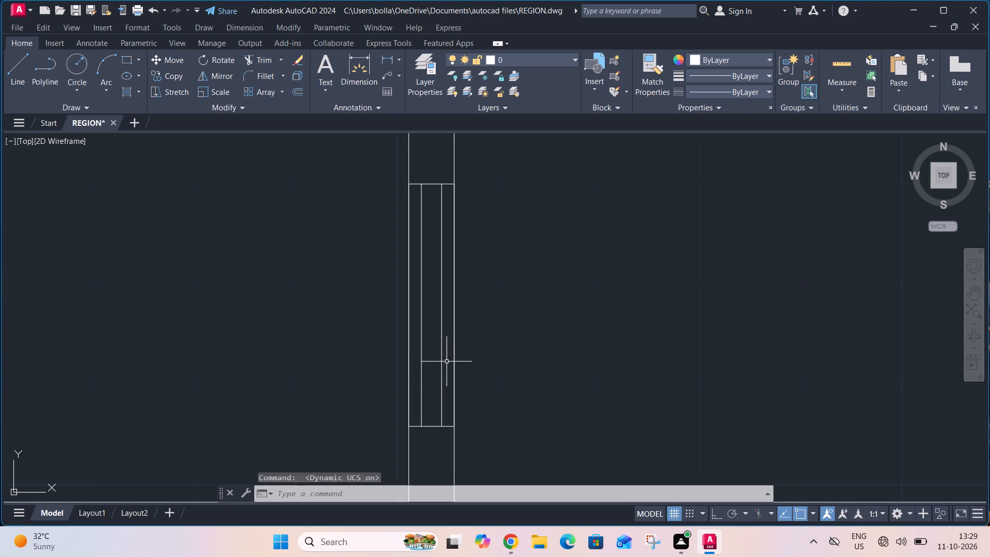
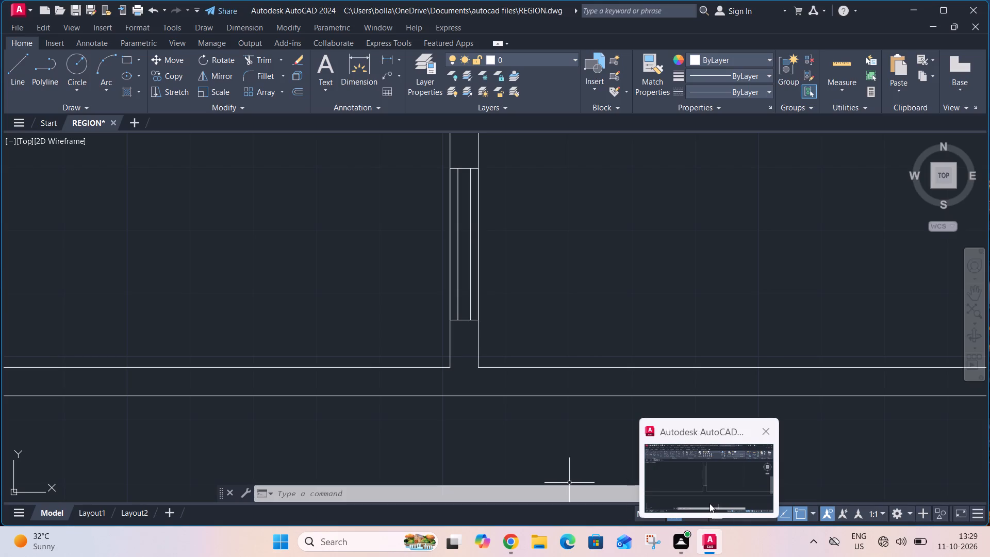
Draw a vertical line across the small room's lower wall, from the midpoint of its inner edge to the outer edge.
left_click(709, 502)
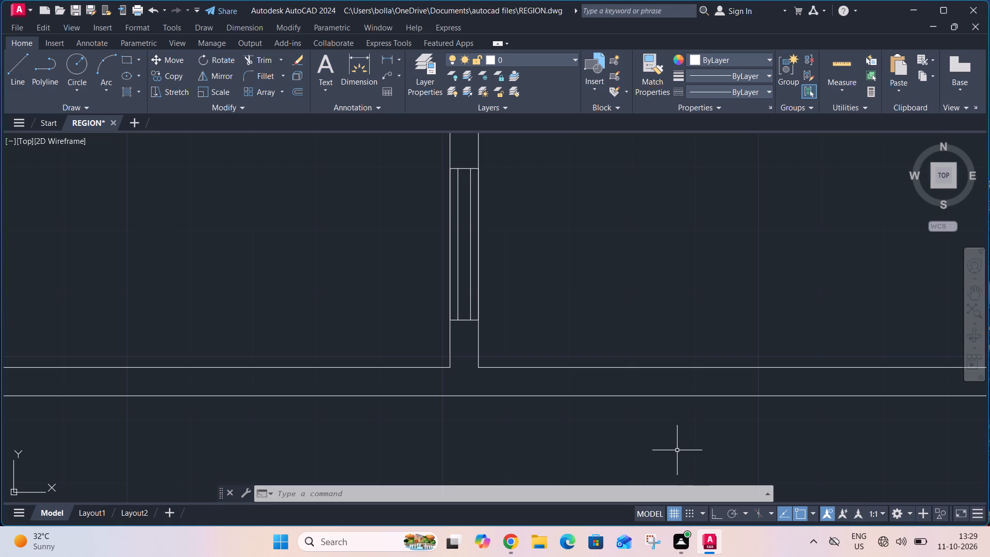
scroll(677, 443, "down", 1)
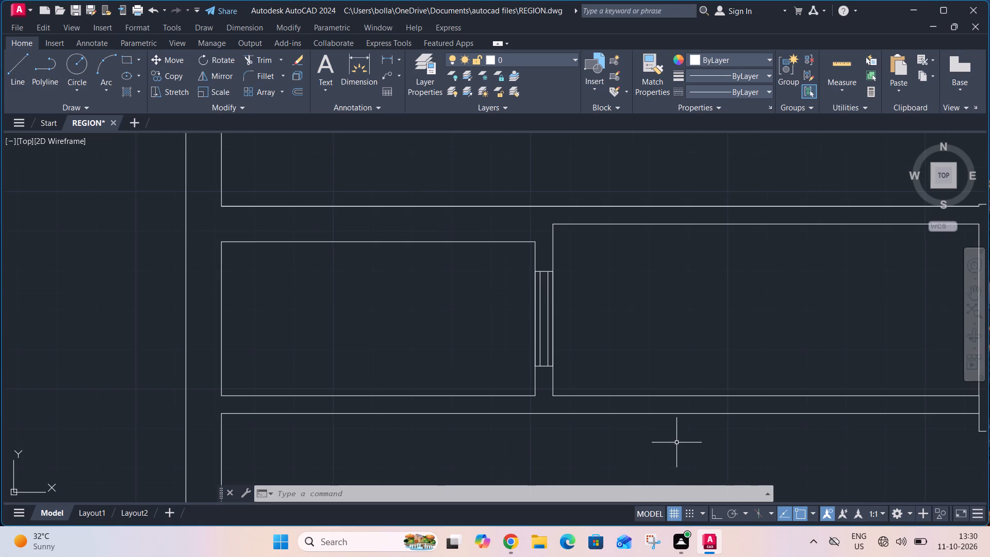
type("L")
key("space")
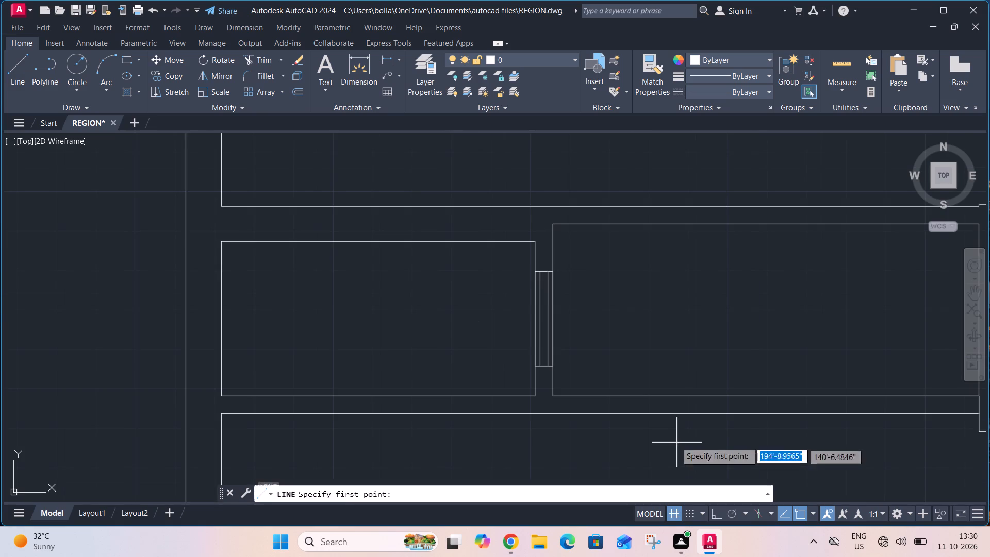
left_click(376, 395)
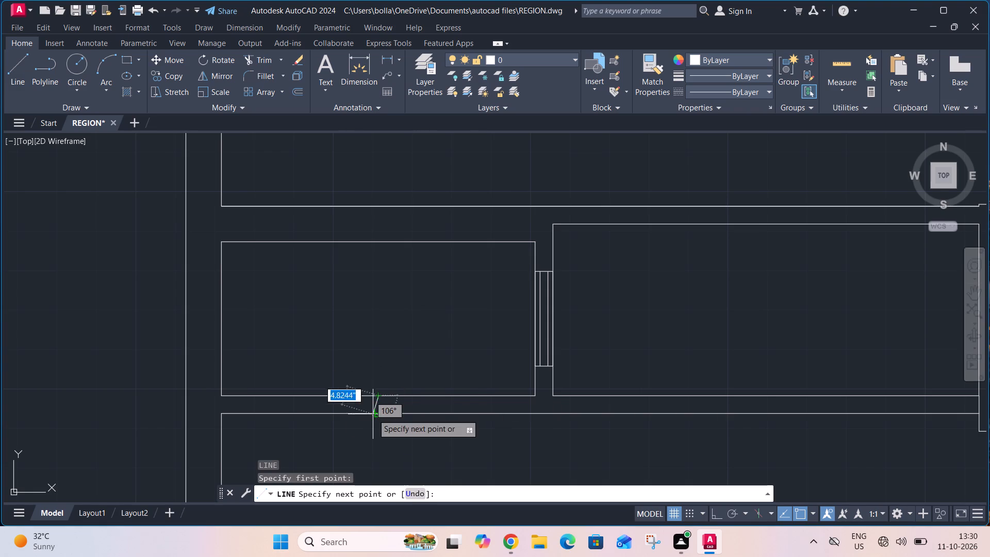
left_click(376, 414)
key("Escape")
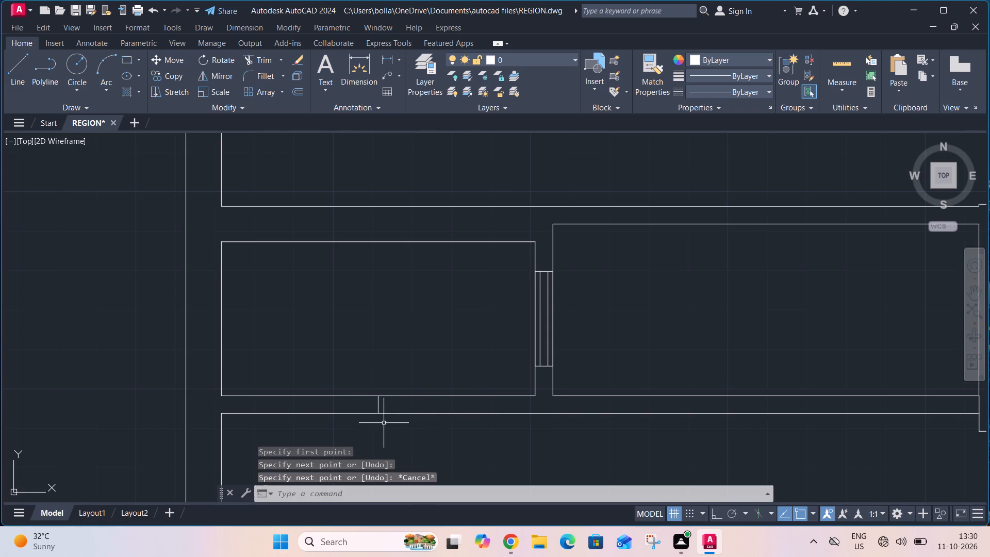
Draw a vertical line across the small room's upper wall, from the midpoint of the room's top edge to the wall line above.
key("l")
key("space")
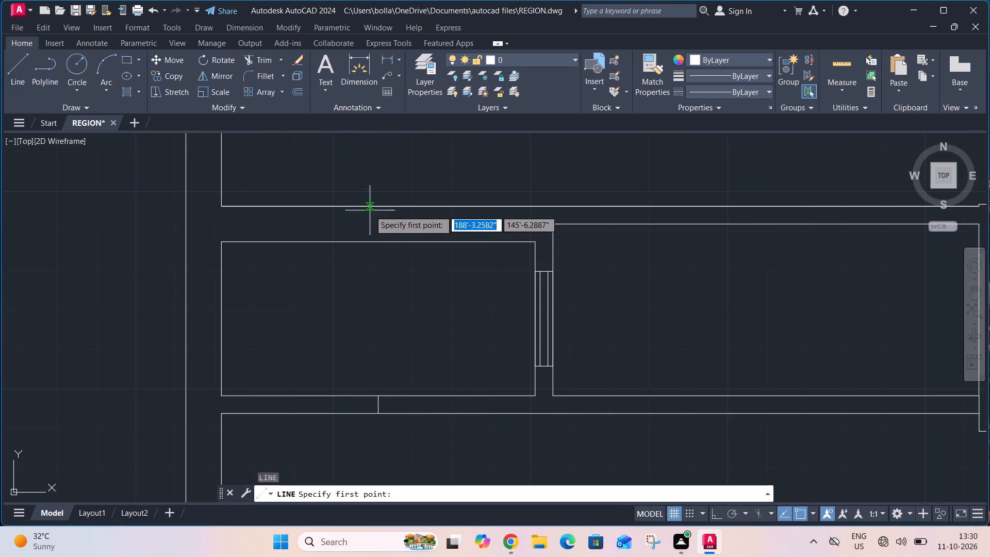
left_click(378, 241)
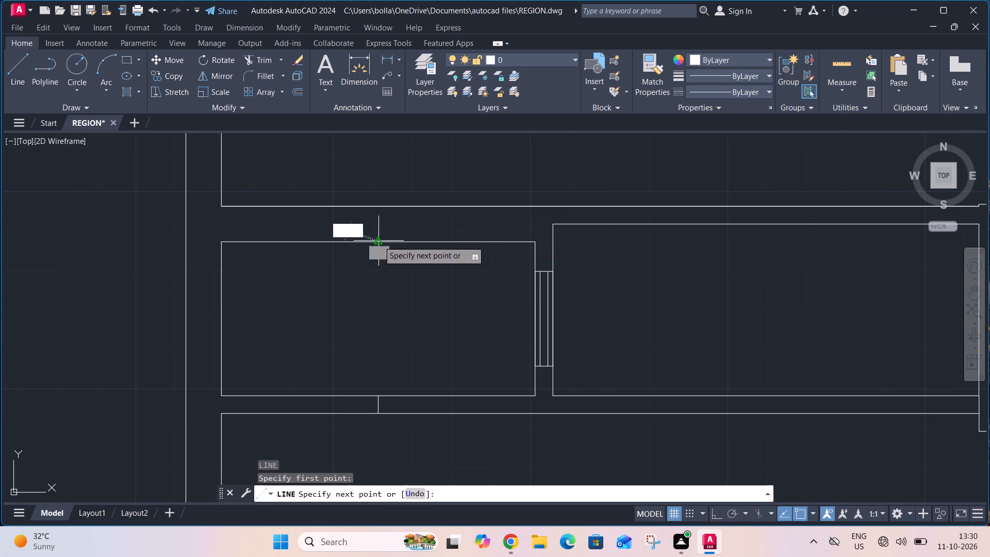
left_click(378, 204)
key("Escape")
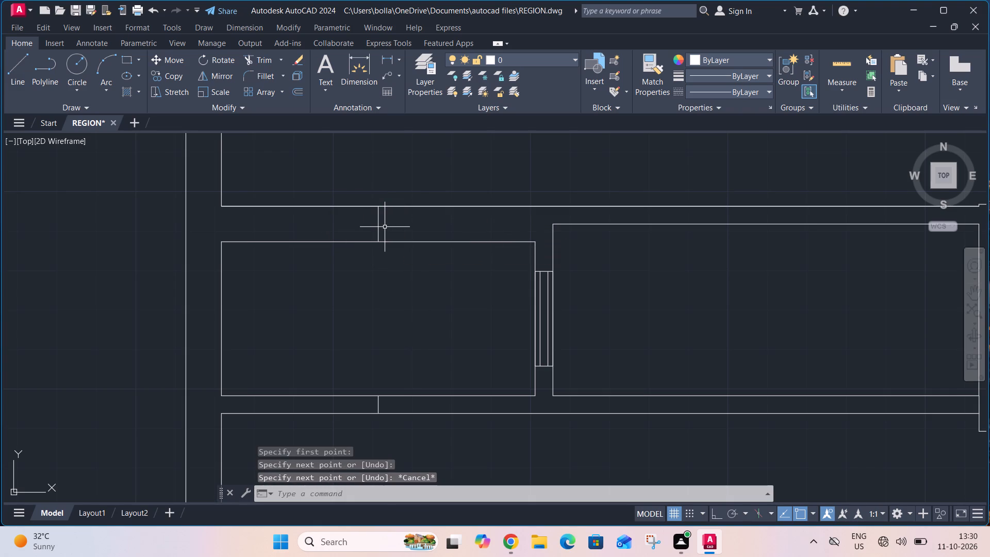
Offset the vertical line in the small room's lower wall 2' to each side.
key("o")
key("space")
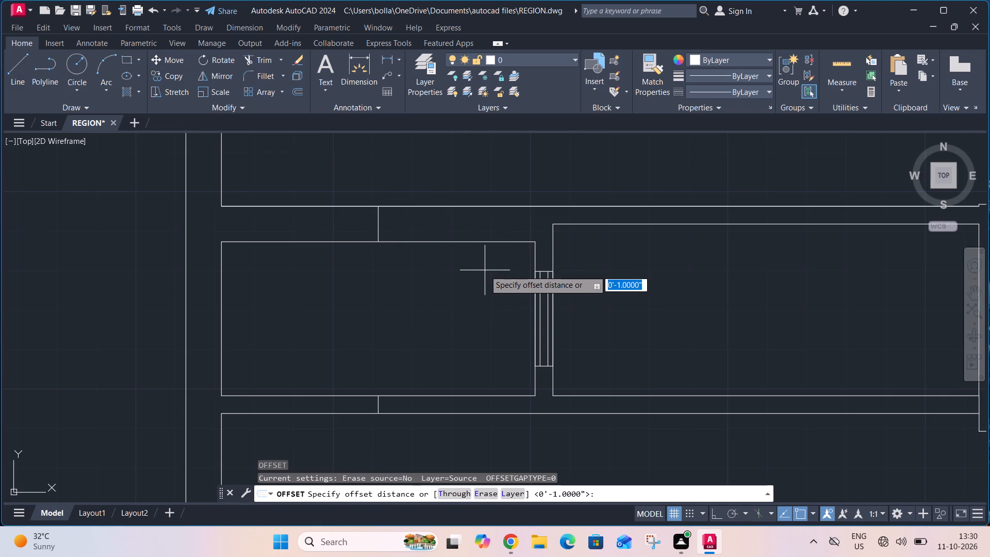
type("2'")
key("Return")
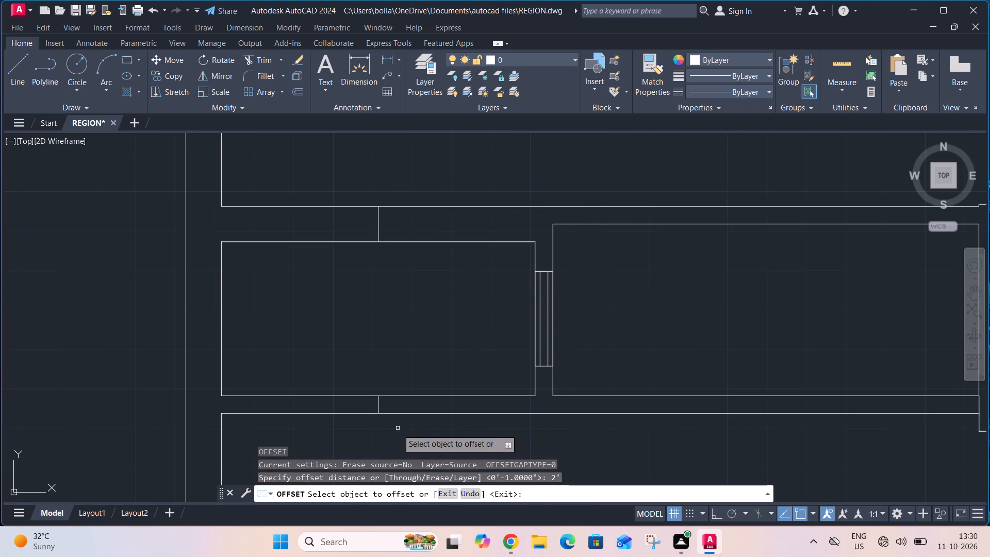
scroll(372, 418, "up", 2)
left_click(388, 392)
left_click(411, 387)
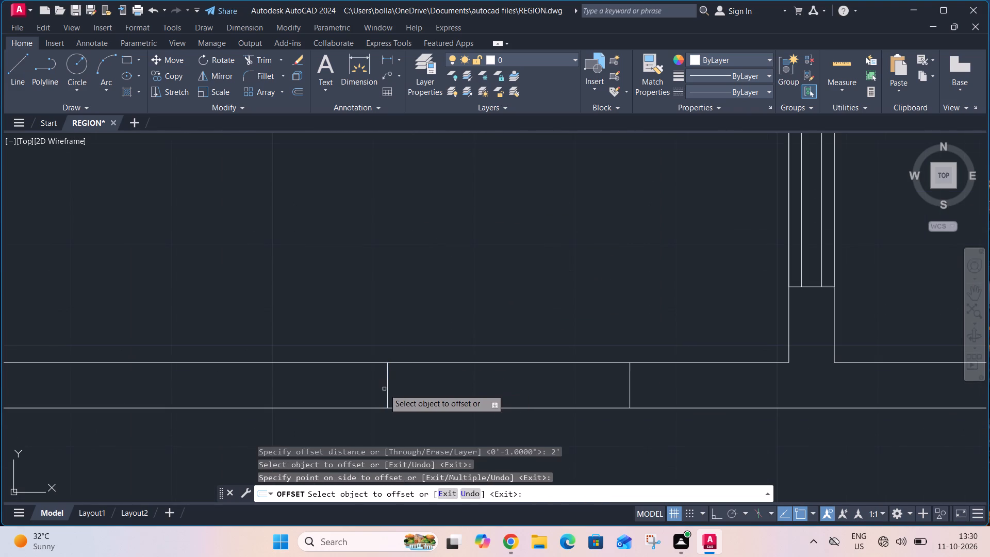
left_click(389, 386)
left_click(378, 386)
key("Escape")
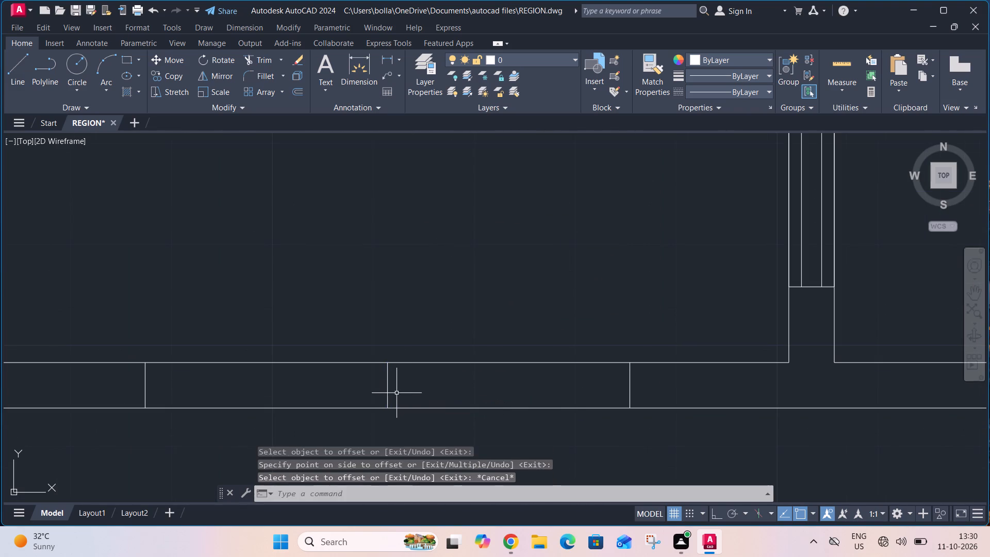
Offset the vertical line in the small room's upper wall 2.5' to each side.
type("O")
key("space")
type("2.5")
key("apostrophe")
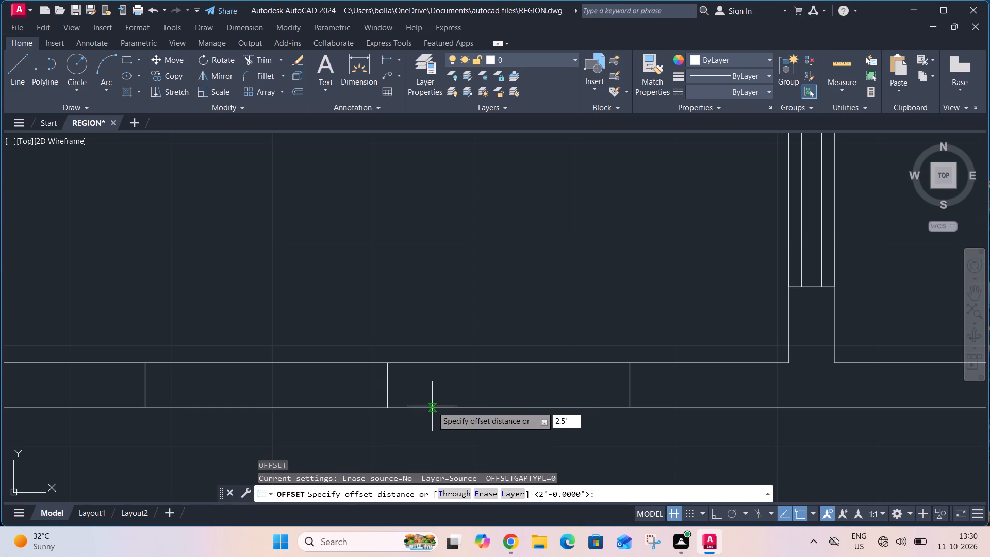
key("Return")
scroll(520, 346, "down", 2)
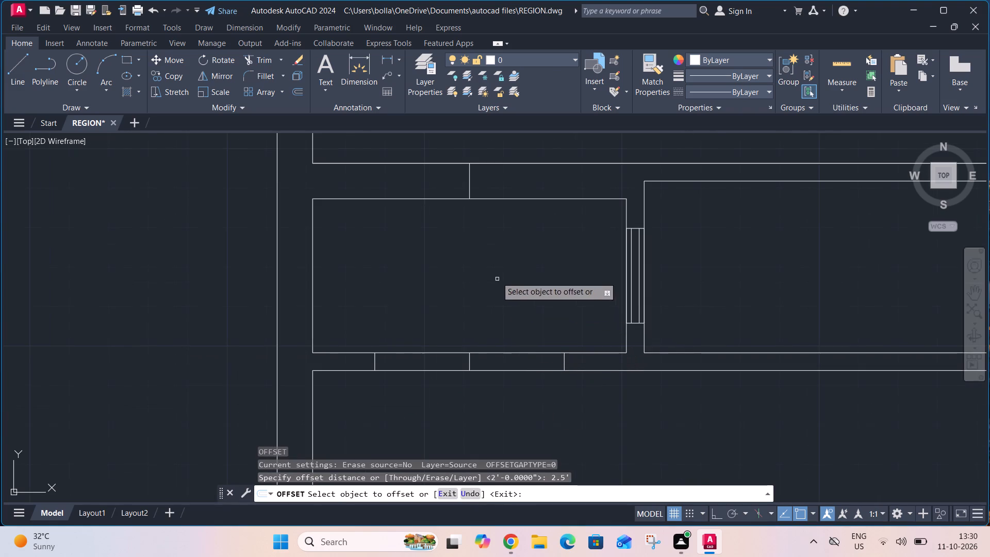
left_click(472, 183)
left_click(471, 183)
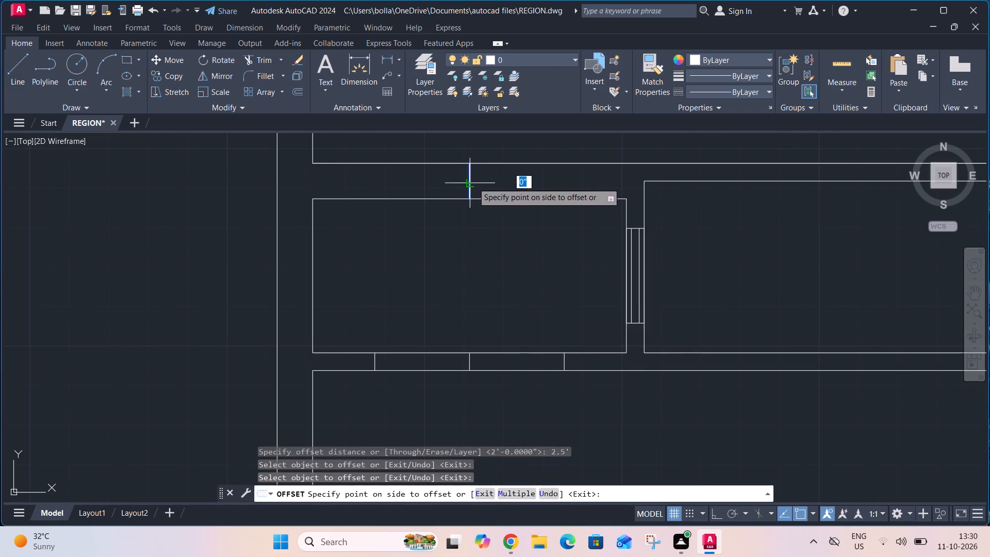
left_click(493, 178)
left_click(469, 187)
left_click(440, 192)
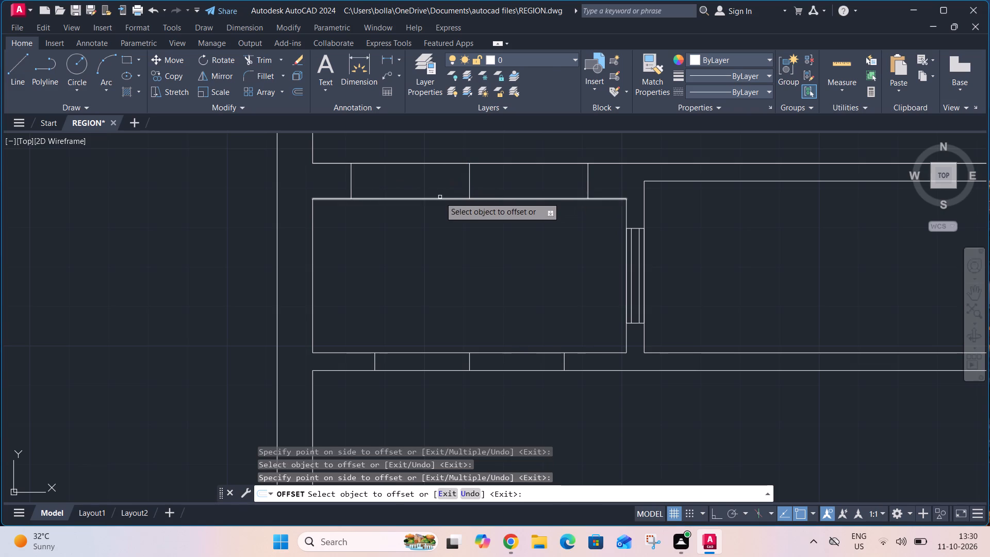
key("Escape")
Delete the original vertical midpoint lines in the small room's upper and lower walls.
left_click(478, 175)
left_click(466, 185)
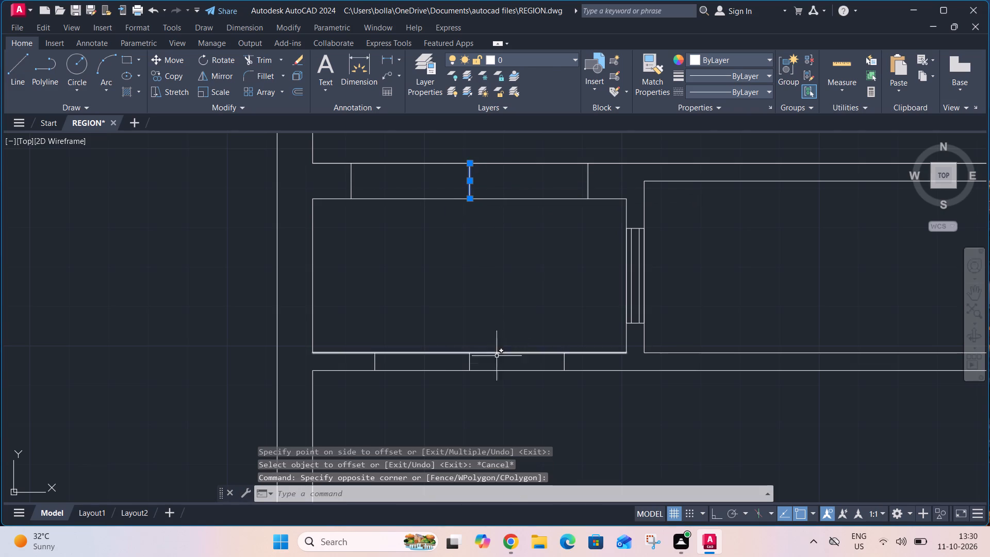
scroll(486, 371, "up", 2)
left_click(476, 349)
left_click(400, 361)
key("Delete")
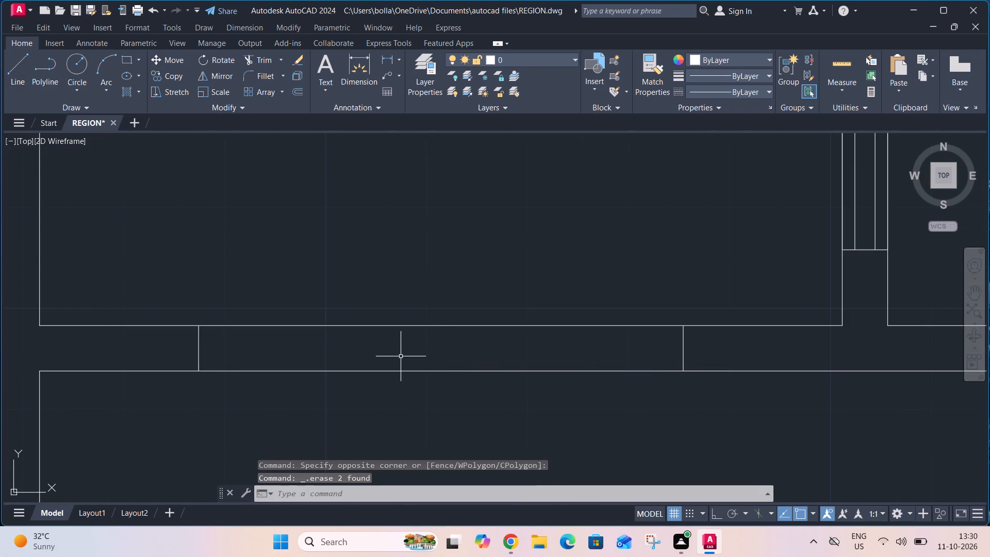
Draw a horizontal line along the lower wall's upper edge between the upper ends of the two window end lines.
key("l")
key("space")
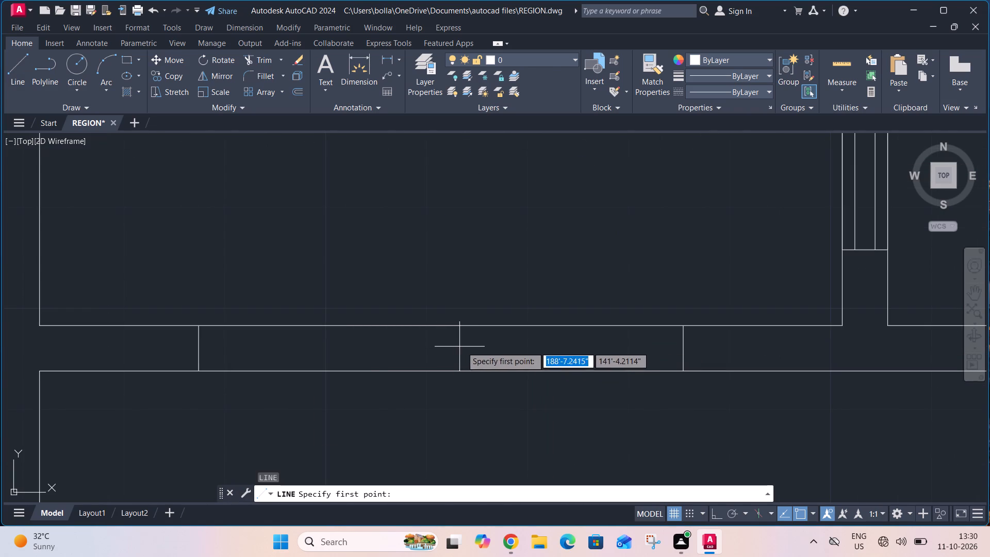
left_click(682, 323)
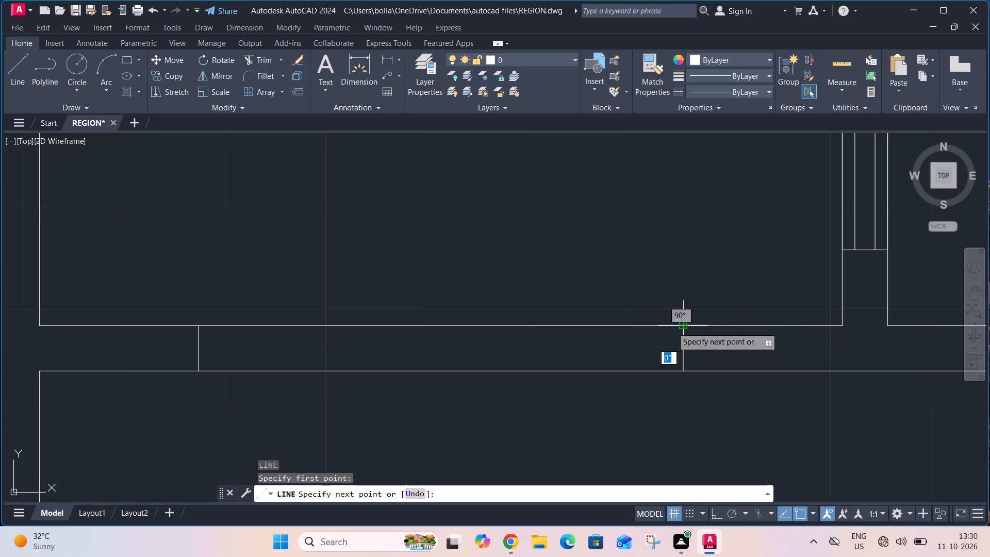
scroll(603, 318, "down", 3)
scroll(514, 319, "up", 4)
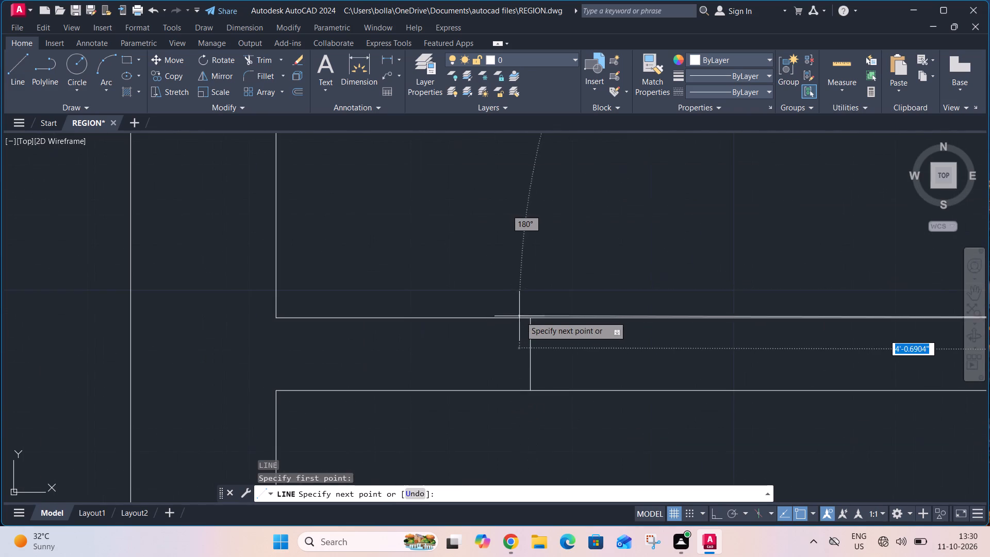
left_click(527, 317)
key("Escape")
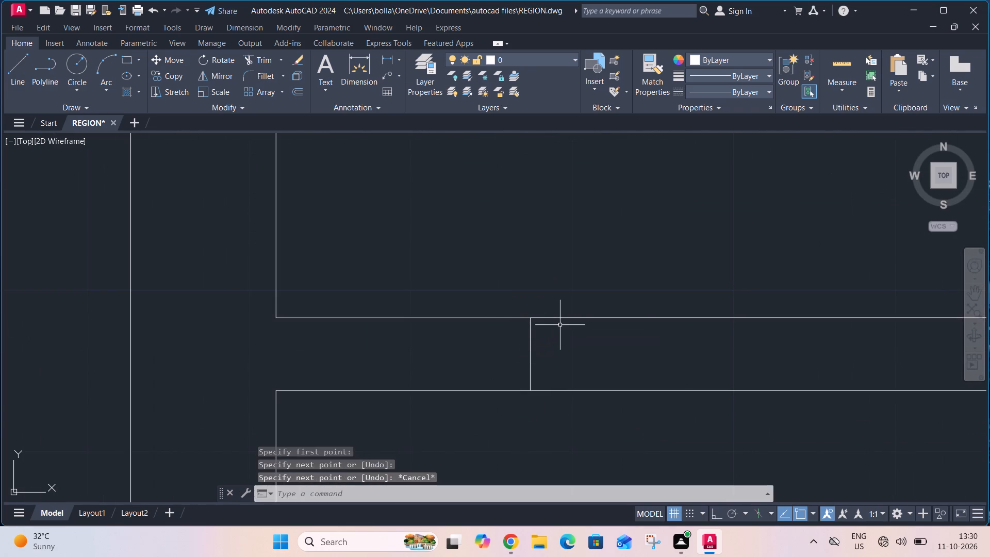
Draw a horizontal line along the lower wall's bottom edge between the lower ends of the two window end lines.
key("space")
left_click(531, 389)
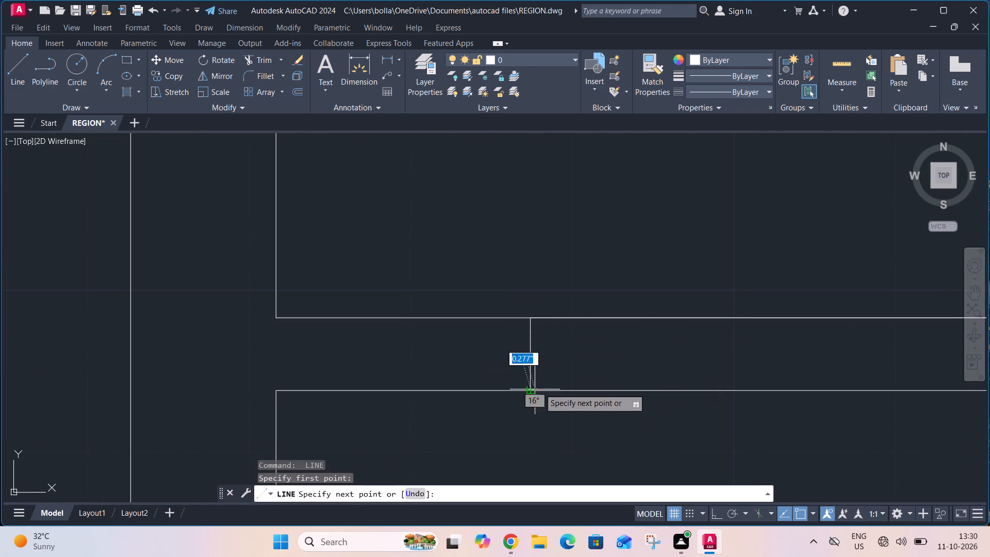
scroll(619, 373, "down", 3)
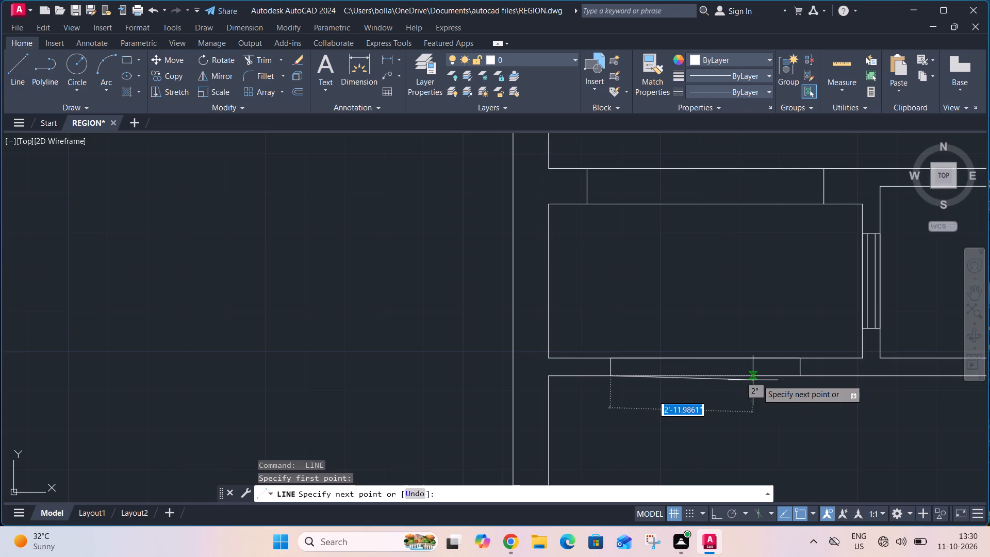
scroll(772, 378, "up", 4)
scroll(877, 357, "down", 2)
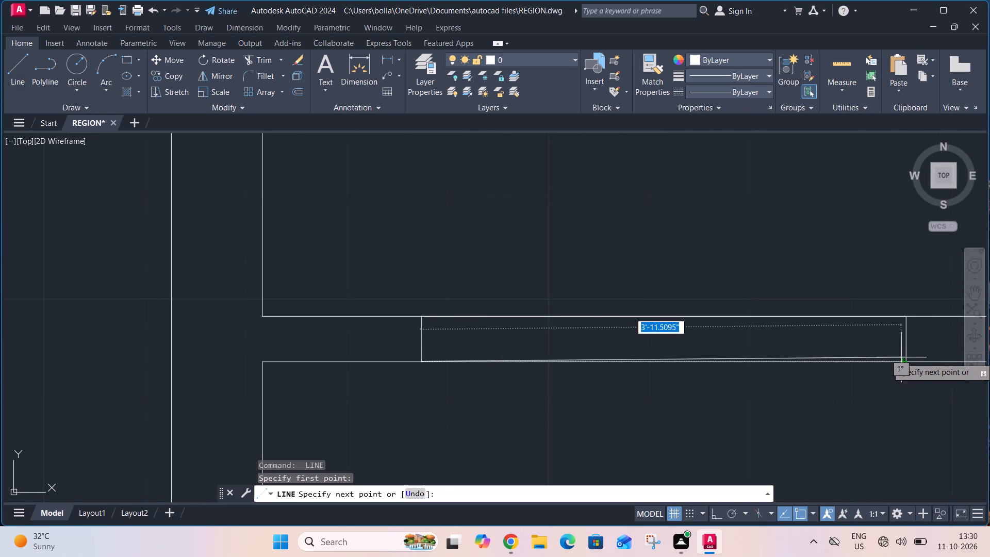
left_click(908, 360)
key("Escape")
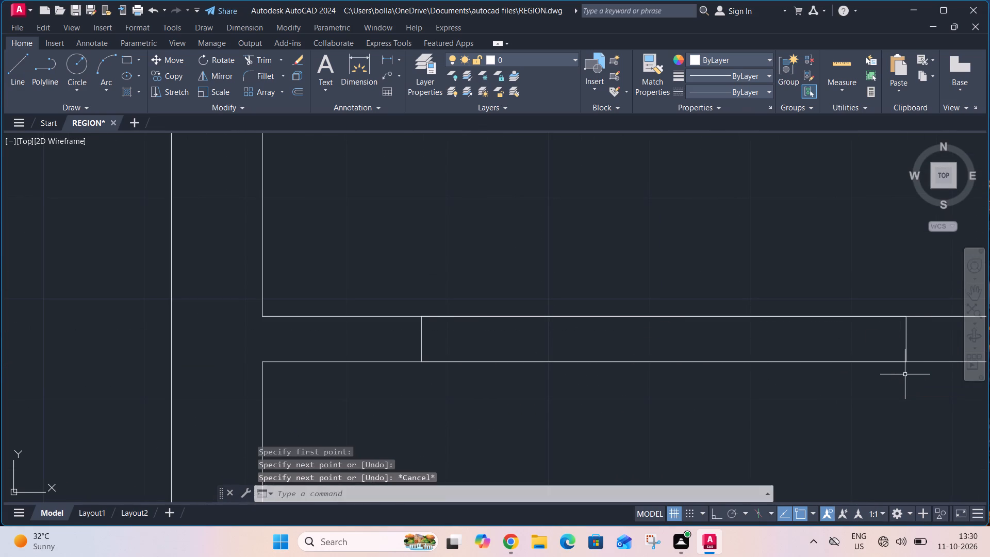
Draw a horizontal centre line in the lower wall window between the midpoints of its two end lines.
key("space")
left_click(905, 338)
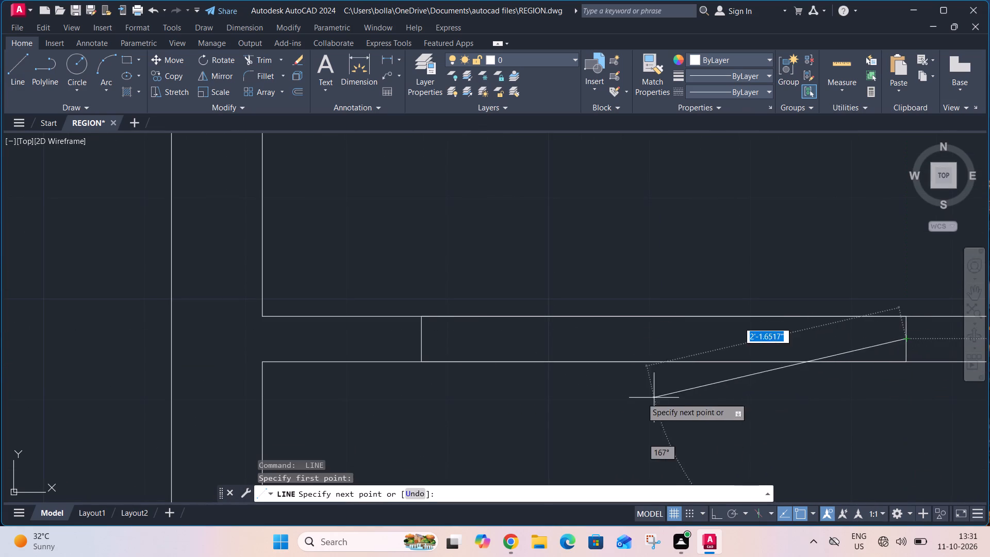
left_click(422, 338)
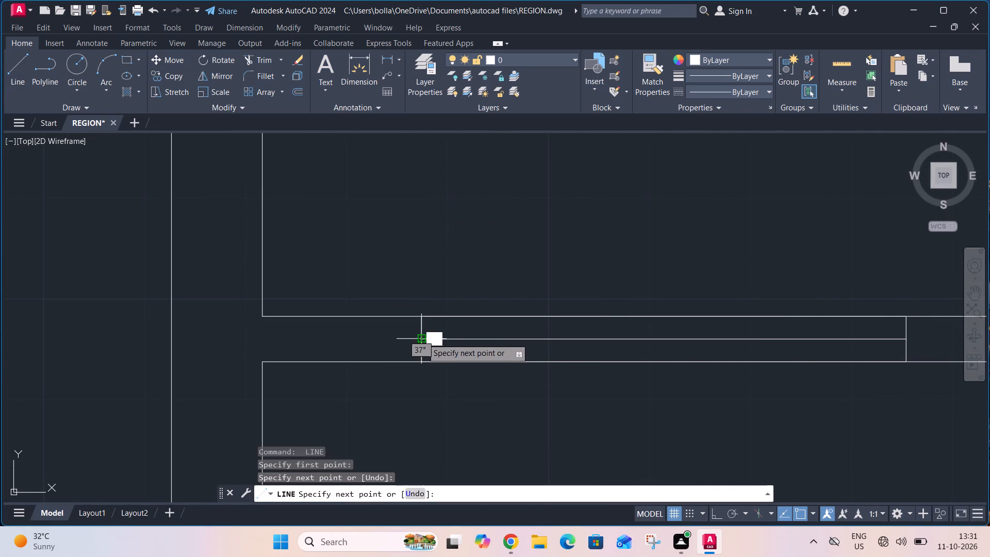
key("Escape")
Offset the lower wall window's horizontal centre line 1" to each side.
type("O")
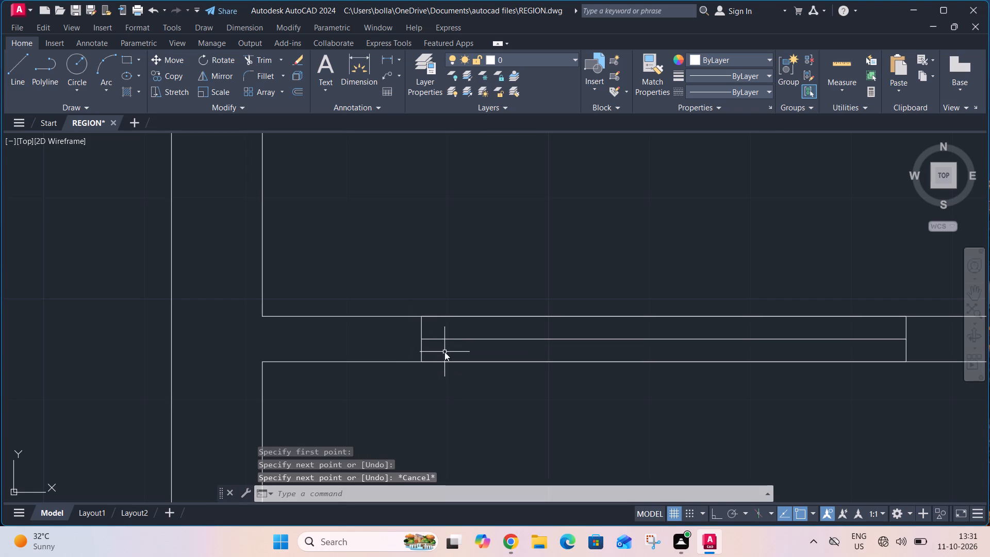
key("space")
type("1\"")
key("Return")
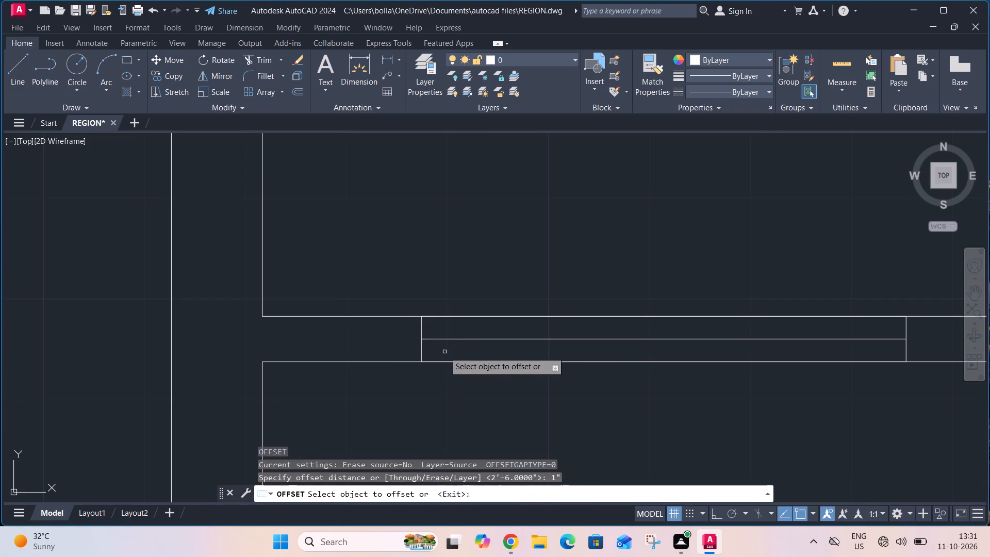
scroll(517, 337, "up", 2)
left_click(519, 343)
left_click(521, 337)
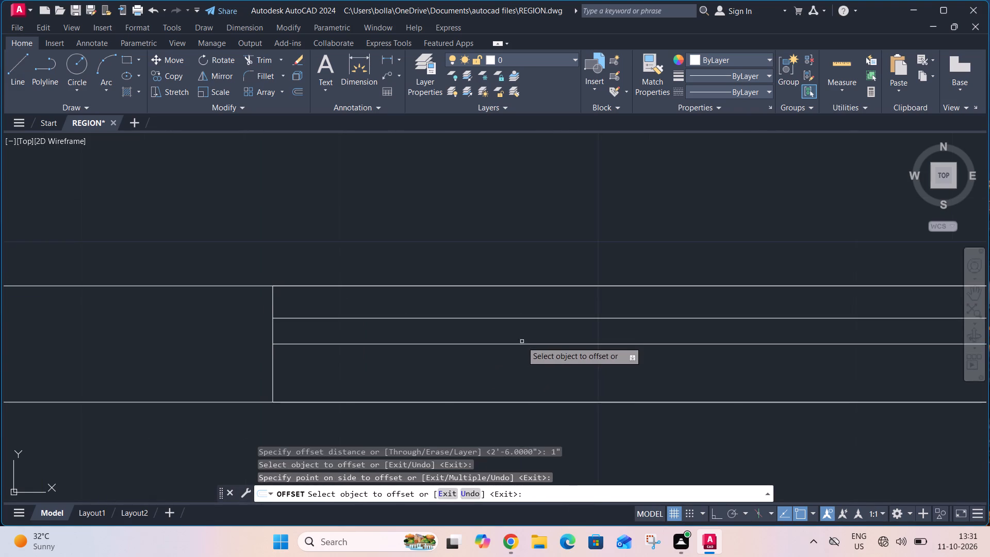
left_click(522, 343)
left_click(524, 359)
key("Escape")
Delete the original horizontal centre line between the two 1" offset lines in the lower wall window.
left_click(529, 344)
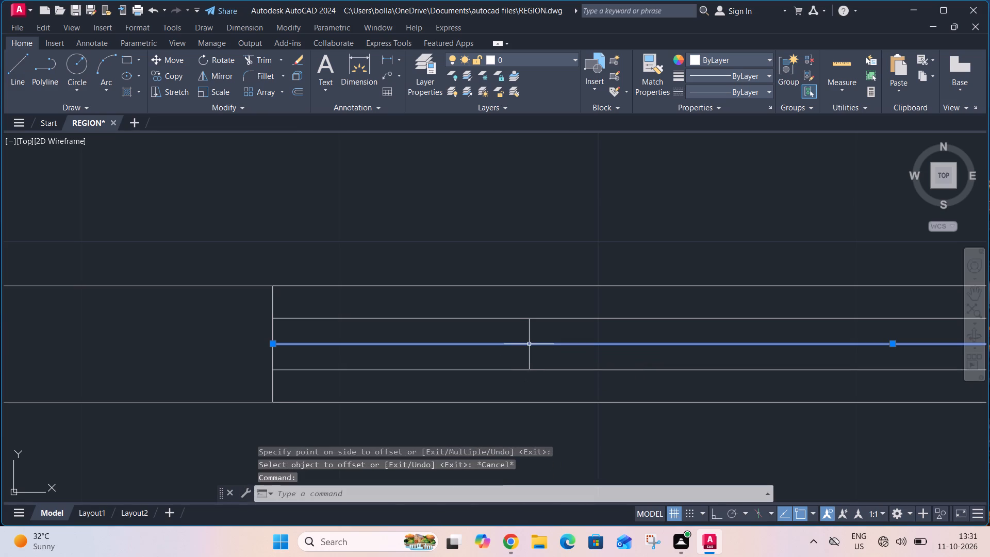
key("Delete")
Draw a horizontal centre line in the small room's upper wall opening between the midpoints of its two end lines.
scroll(529, 344, "down", 5)
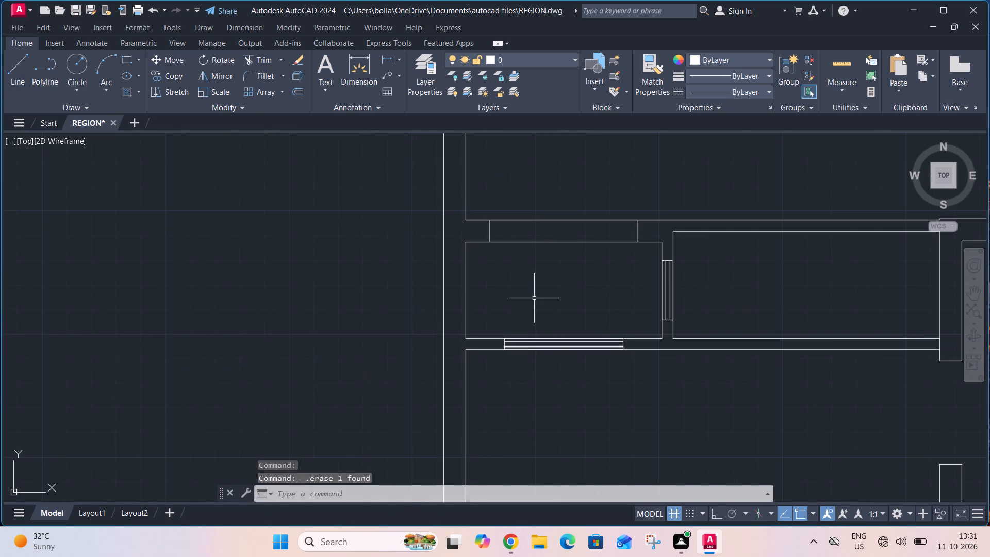
scroll(553, 235, "up", 3)
type("L")
key("space")
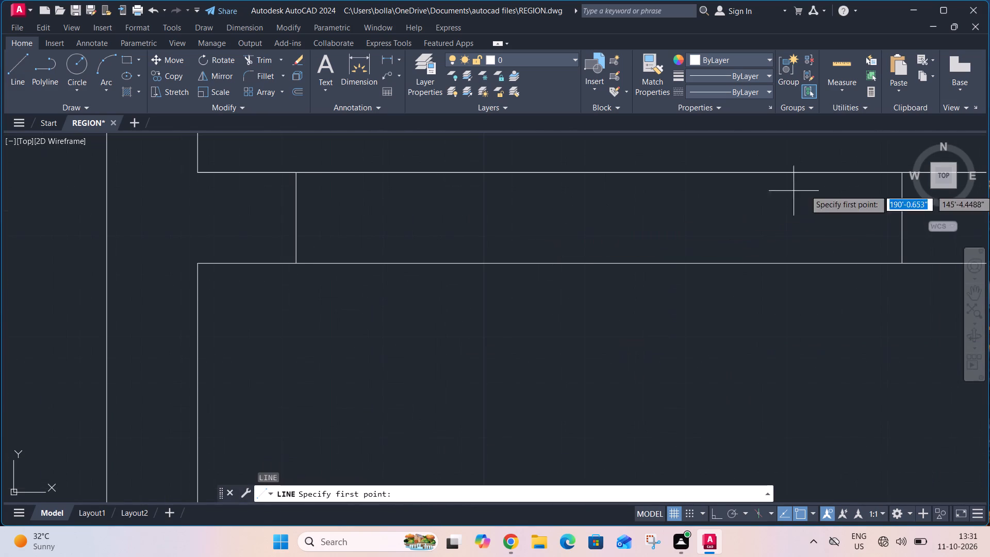
left_click(902, 220)
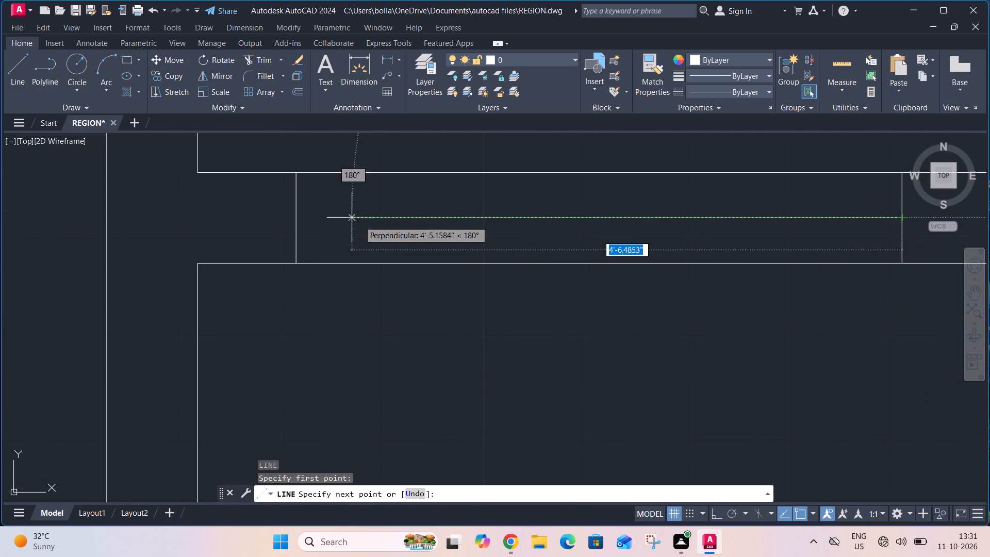
left_click(299, 220)
key("Escape")
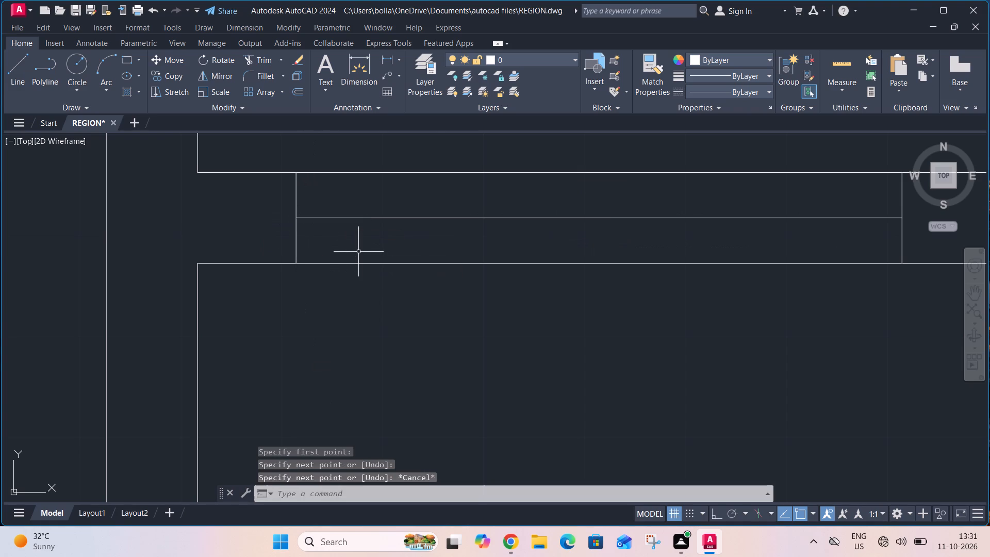
Offset the horizontal centre line of the small room's upper wall window 1" to each side.
type("O 1\".")
key("BackSpace")
key("Return")
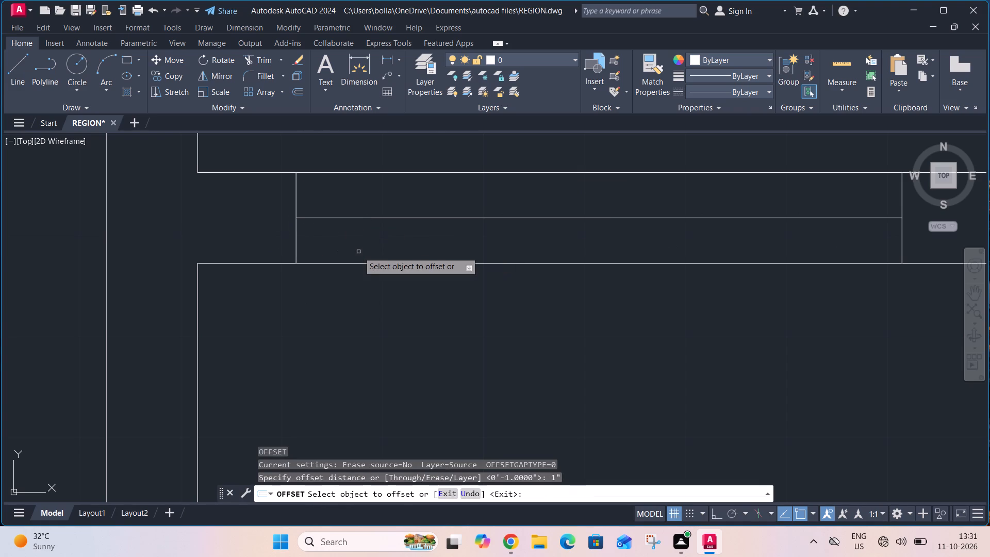
left_click(448, 216)
left_click(449, 205)
left_click(452, 218)
left_click(453, 232)
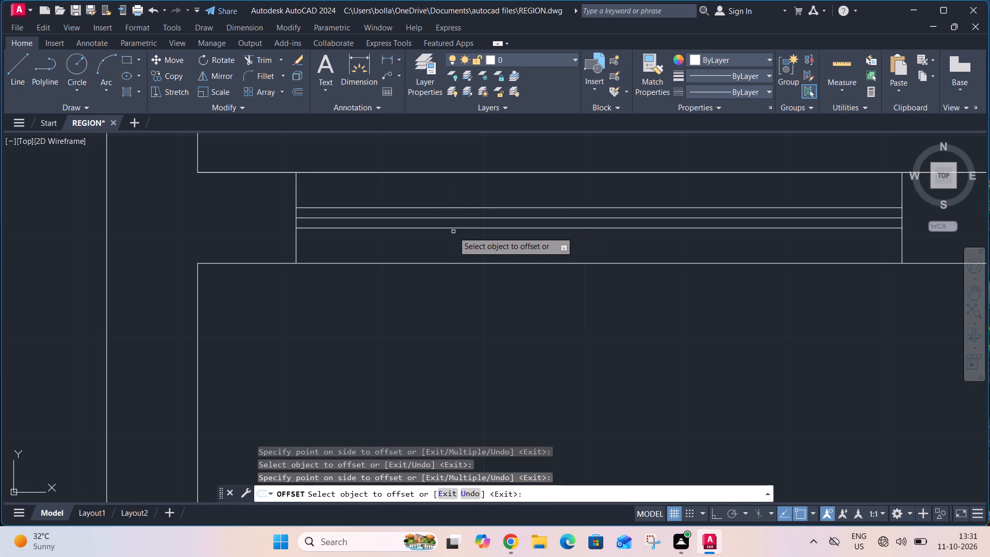
key("Escape")
Delete the original centre line between the two 1" offset lines in the small room's upper wall window.
left_click(459, 216)
left_click(459, 218)
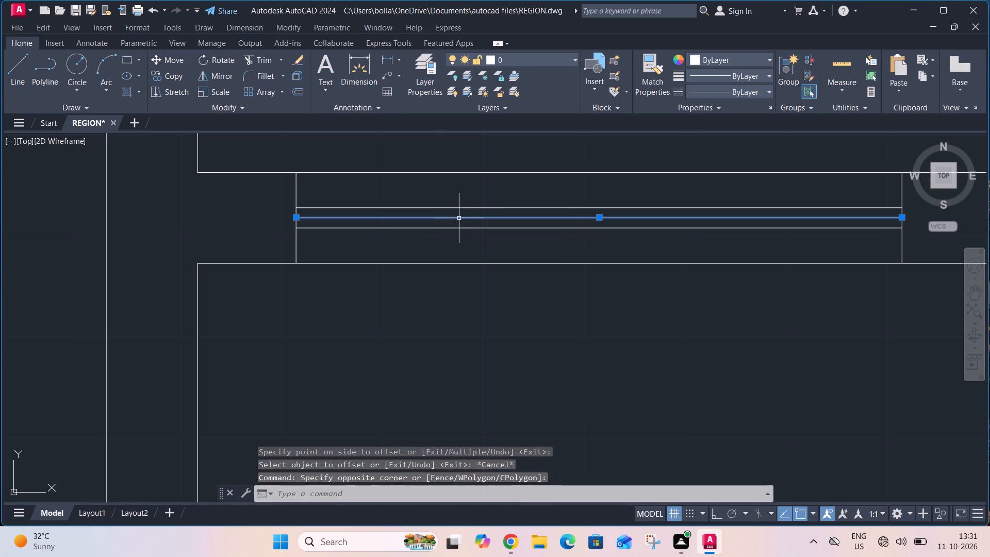
key("Delete")
Draw a vertical line across the upper-left room's bottom wall at its right end, where it meets the stacked rooms' wall.
scroll(462, 203, "down", 4)
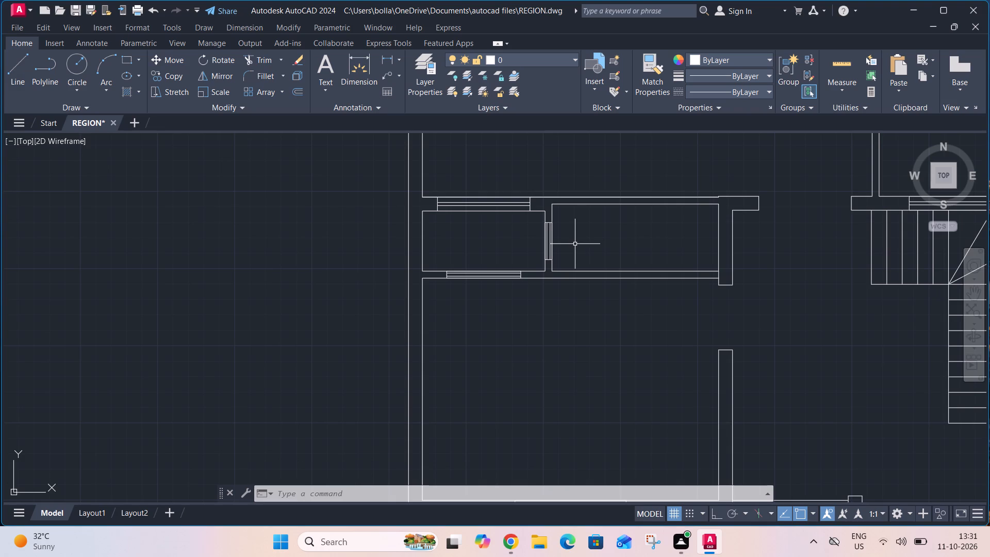
scroll(575, 244, "down", 1)
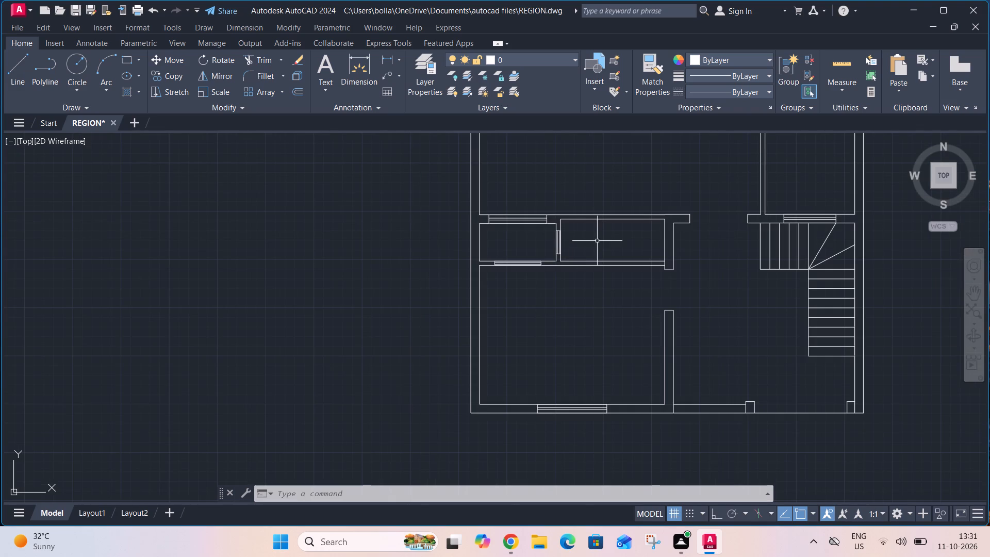
middle_click_drag(599, 241, 418, 285)
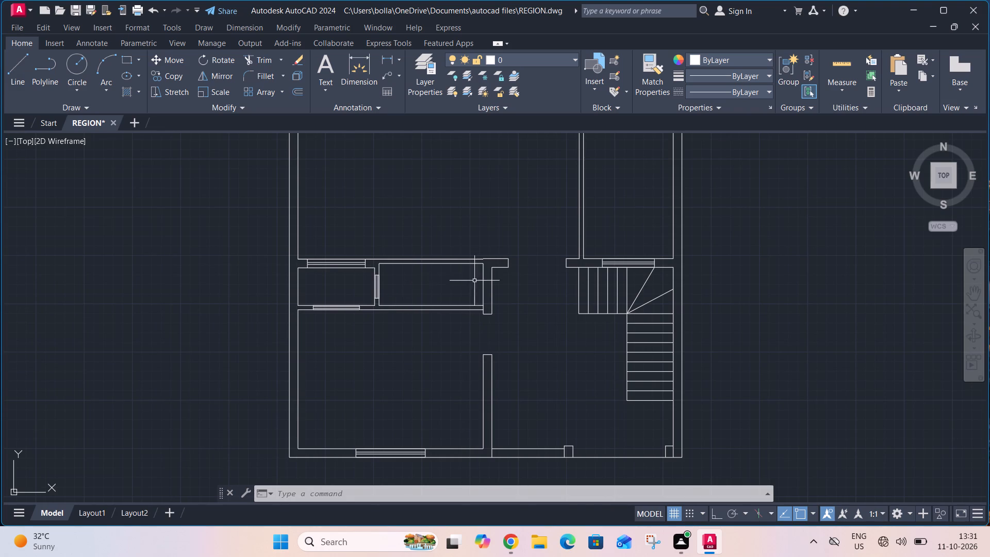
scroll(488, 329, "down", 1)
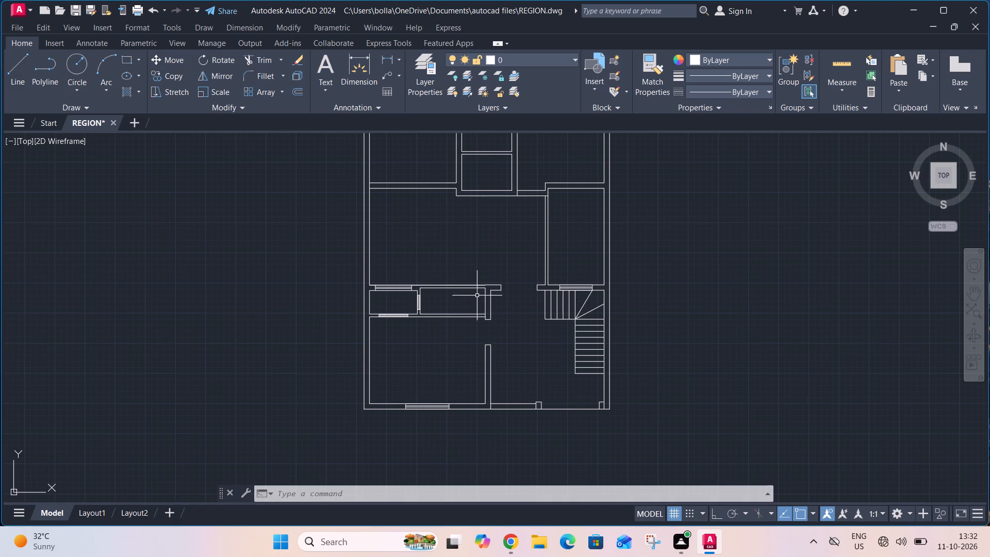
middle_click_drag(436, 261, 549, 398)
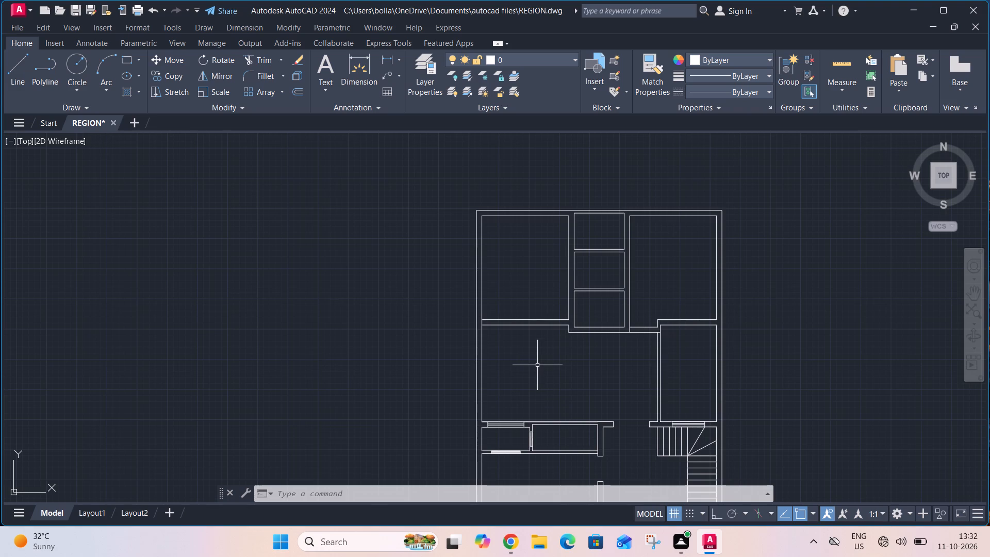
type("L")
key("space")
scroll(574, 314, "up", 3)
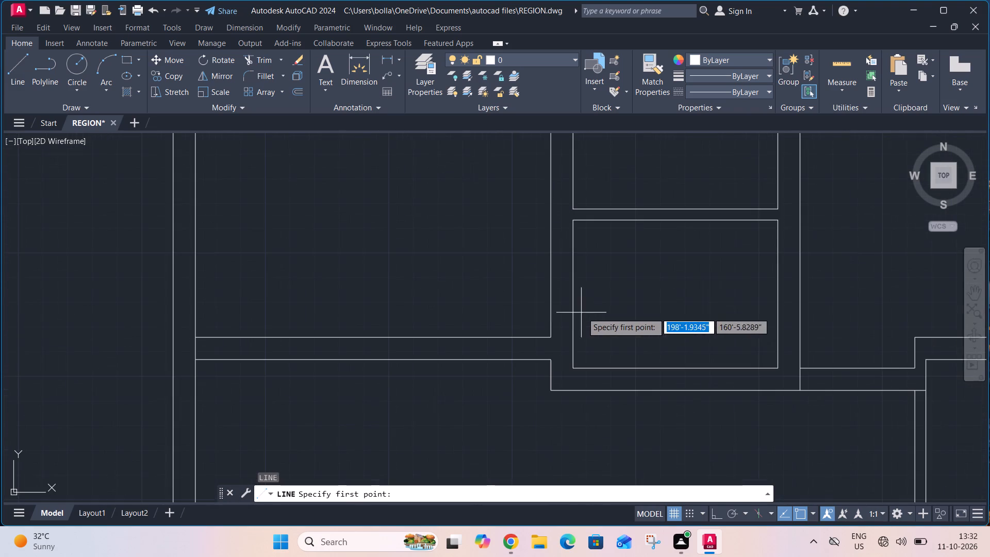
left_click(554, 337)
left_click(552, 363)
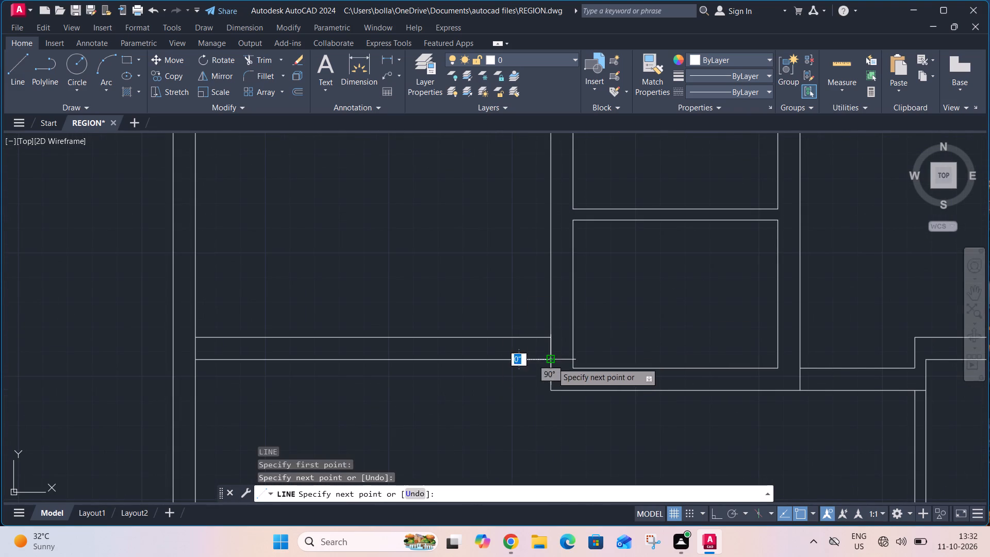
key("Escape")
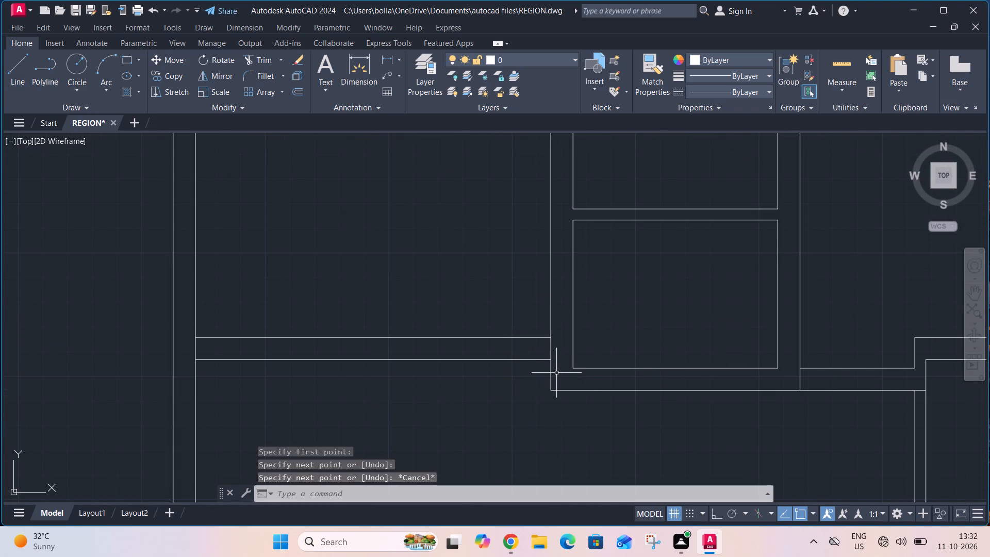
Offset the vertical line at the bottom wall's right end 4.5" to the left, and offset that copy another 4.5" left.
type("O")
key("space")
type("4.5\"")
key("Return")
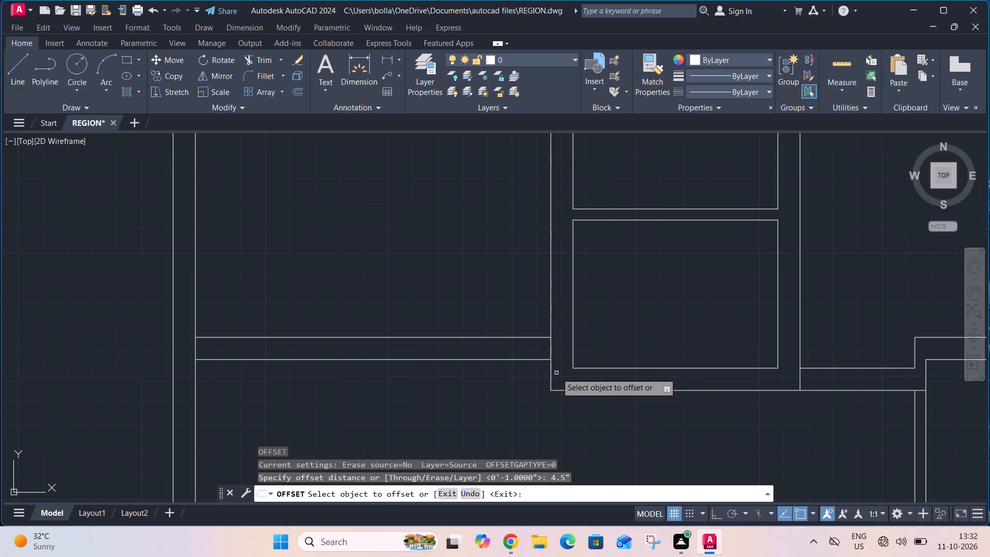
left_click(551, 350)
left_click(533, 353)
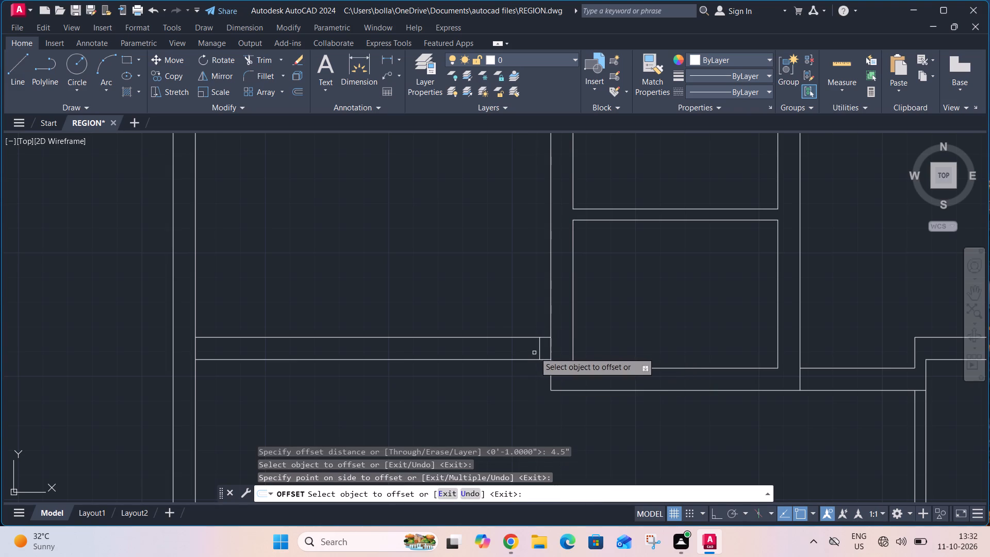
left_click(540, 349)
left_click(523, 350)
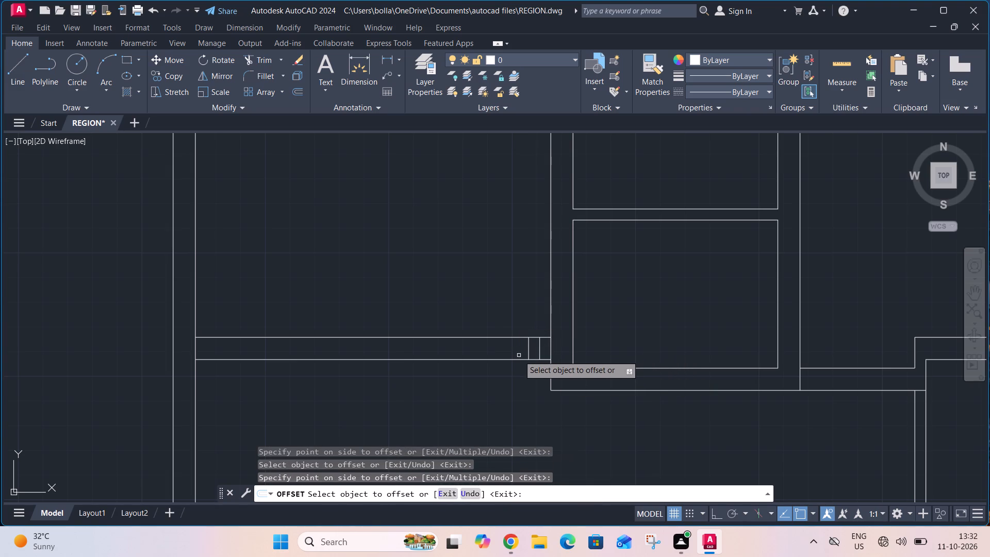
key("Escape")
Offset the leftmost 4.5" line 3'6" to the left to mark the door opening in the upper-left room's bottom wall.
type("O 3'6")
key("shift+quotedbl")
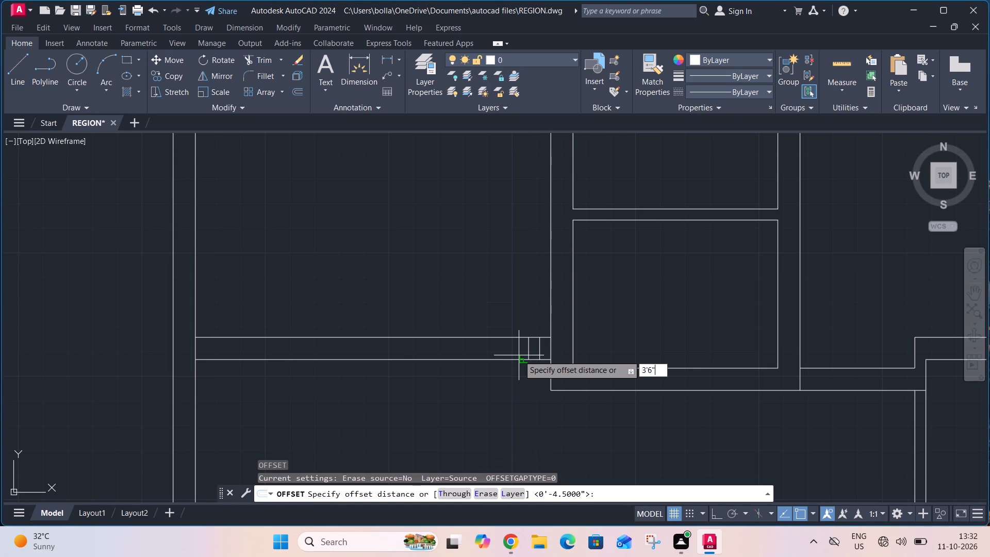
key("Return")
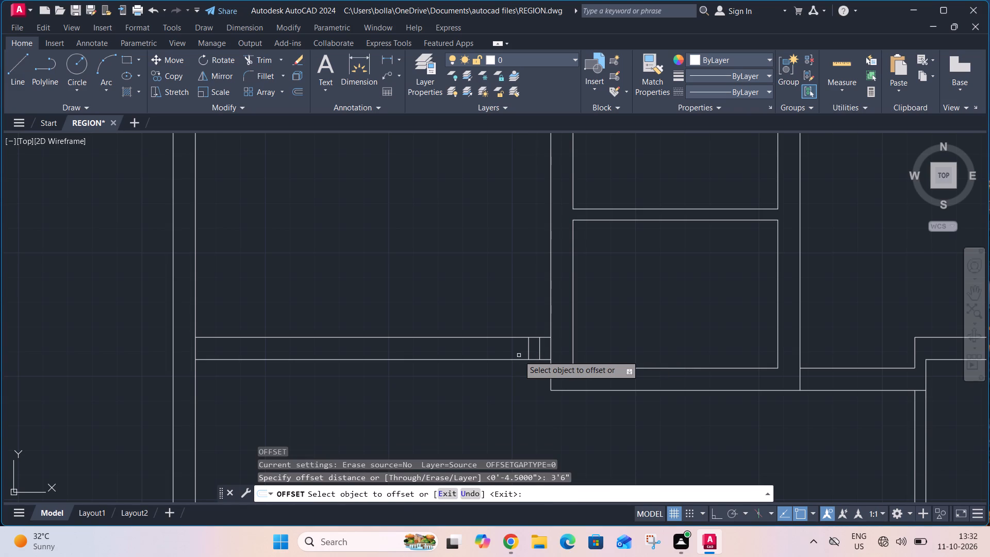
left_click(530, 345)
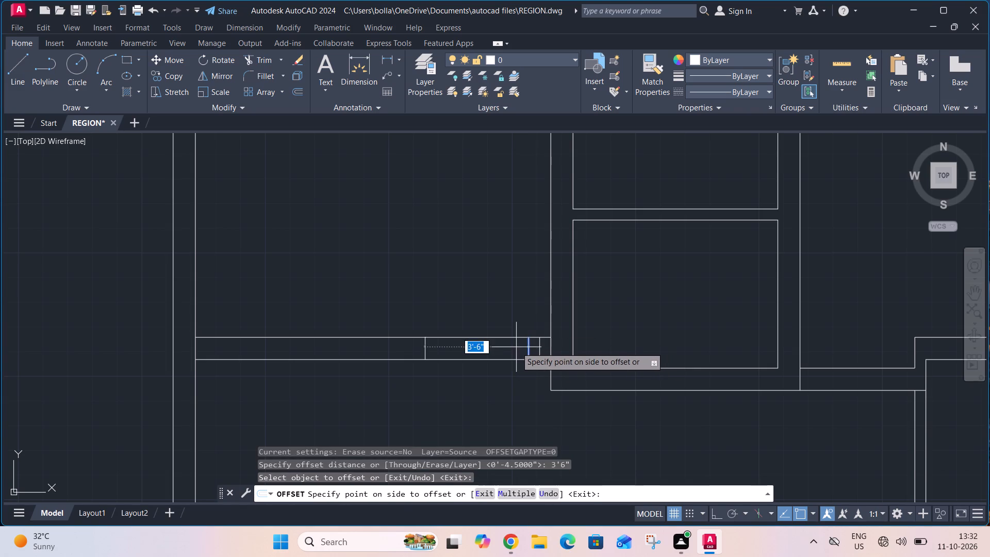
left_click(516, 347)
key("Escape")
Draw a 9" horizontal line across the wall beside the lowest stacked room, extending the upper-left room's bottom edge.
scroll(516, 348, "down", 1)
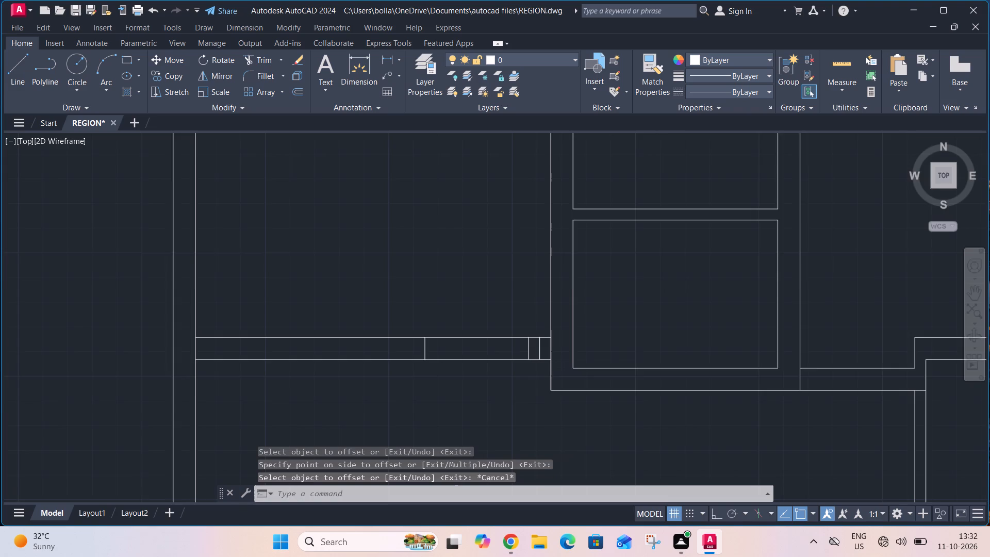
type("L")
key("space")
scroll(550, 322, "up", 3)
left_click(502, 407)
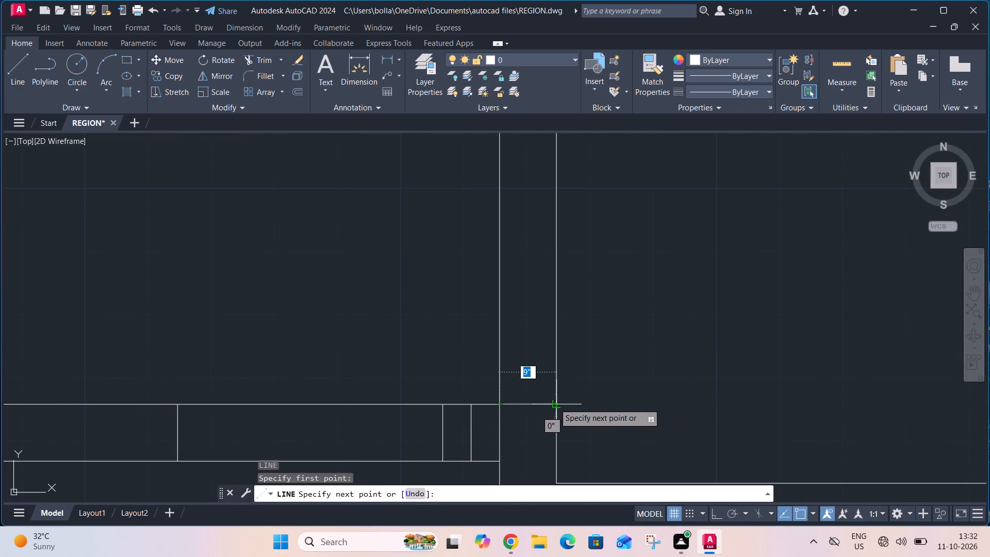
left_click(556, 403)
key("grave")
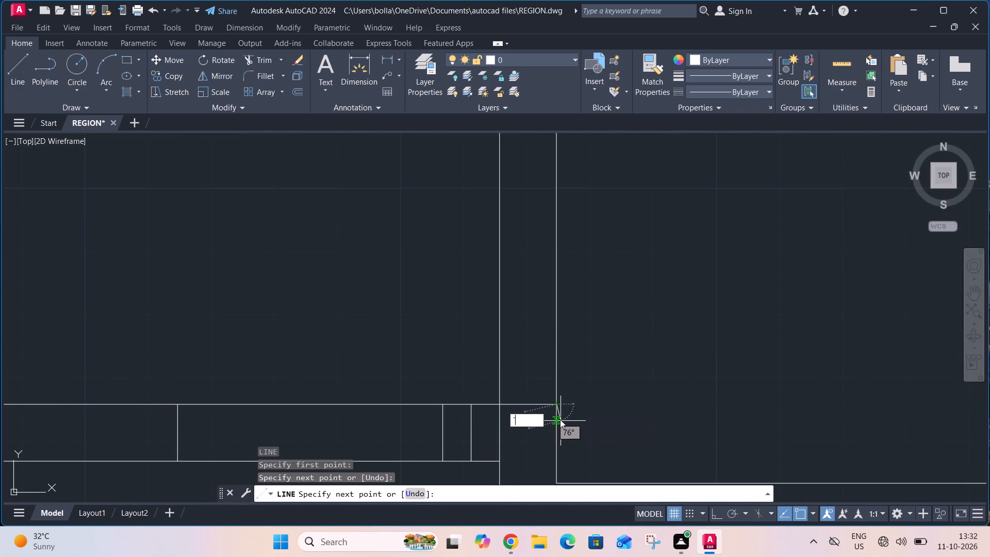
key("Escape")
key("Escape")
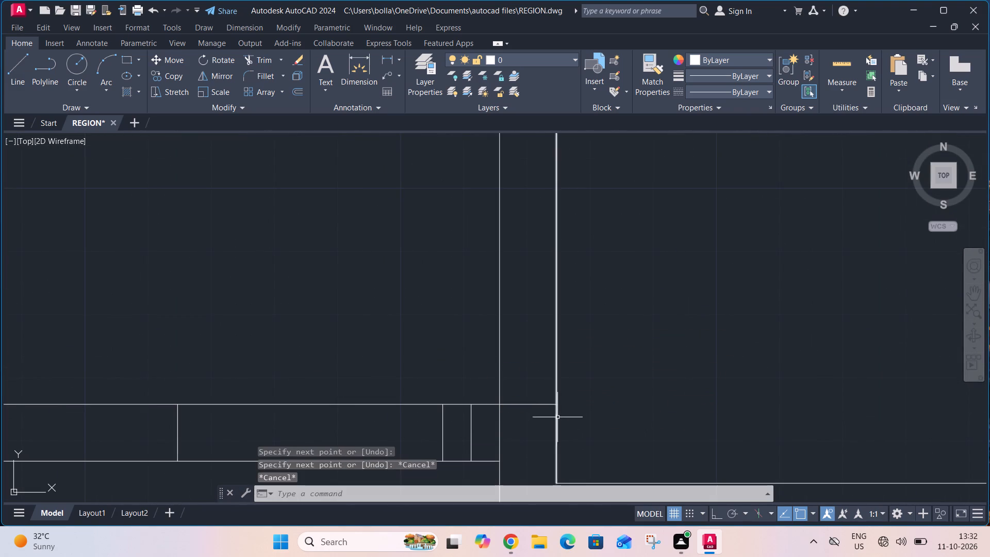
Offset the new horizontal line across the wall 9" upward.
type("O 9\"")
key("Return")
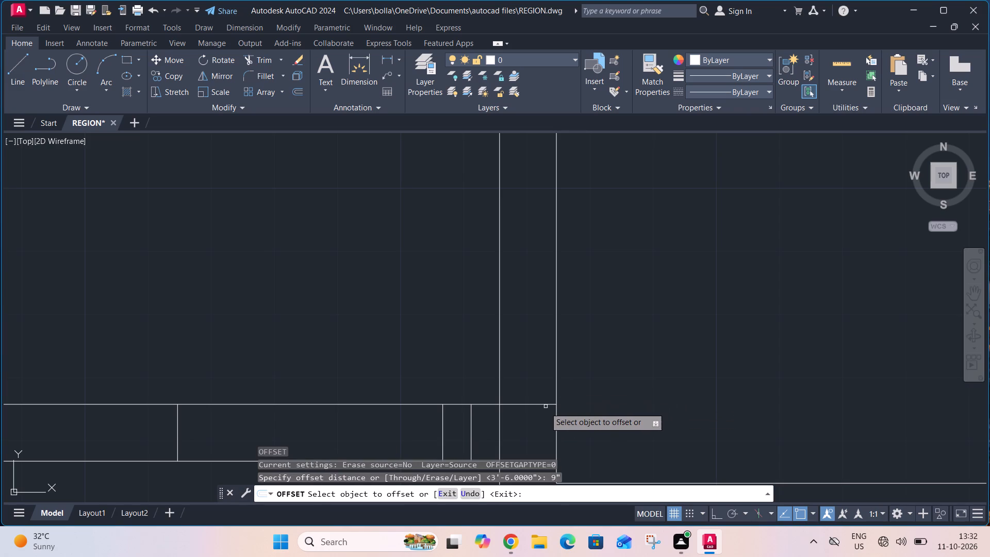
left_click(543, 404)
left_click(543, 390)
key("Escape")
Offset the upper cross line 2'6" upward to mark the door opening into the lowest stacked room.
type("O 2")
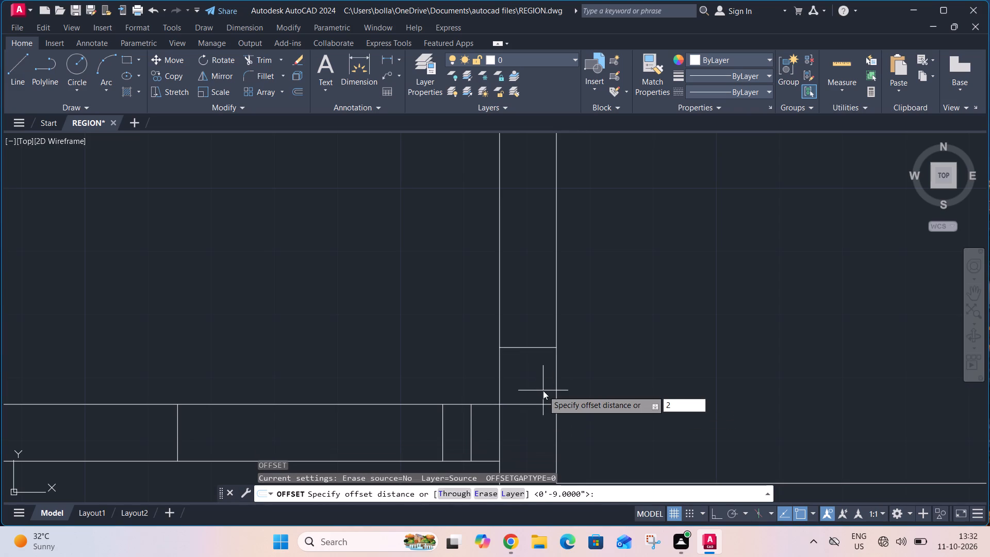
type("'6\"")
key("Return")
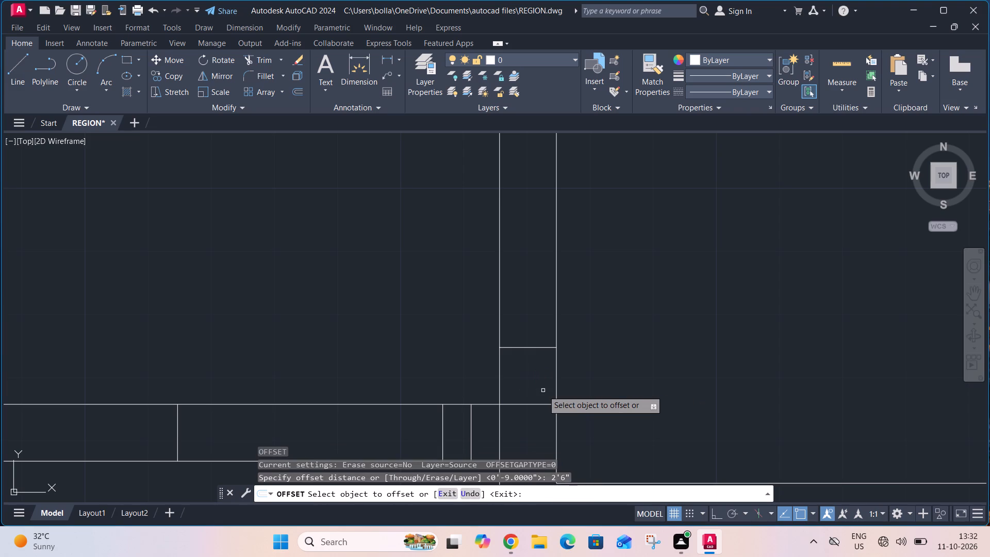
left_click(544, 346)
left_click(543, 342)
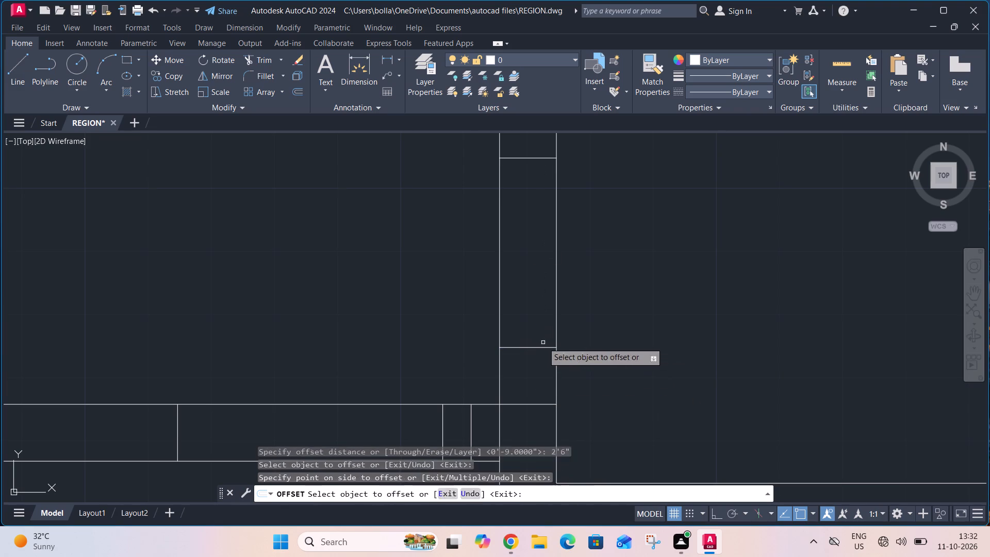
key("Escape")
Draw a horizontal line across the 9" wall from the midpoint of the middle stacked room's left side.
scroll(545, 341, "down", 4)
scroll(552, 278, "up", 2)
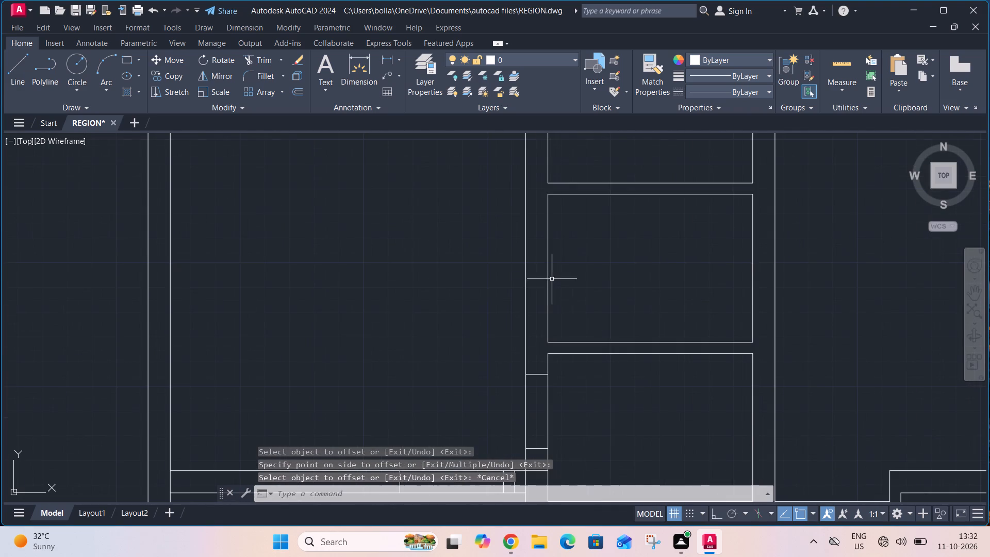
type("L")
key("space")
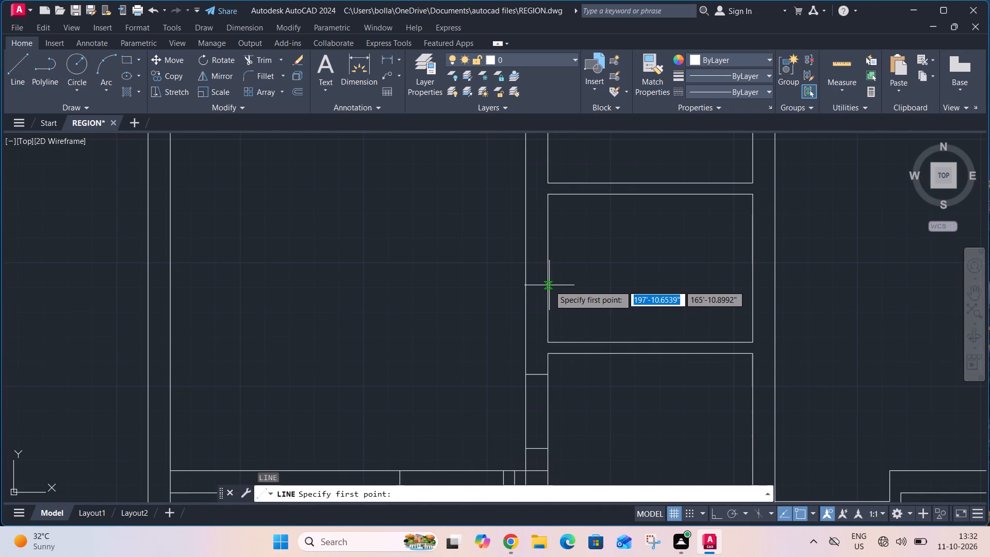
left_click(551, 266)
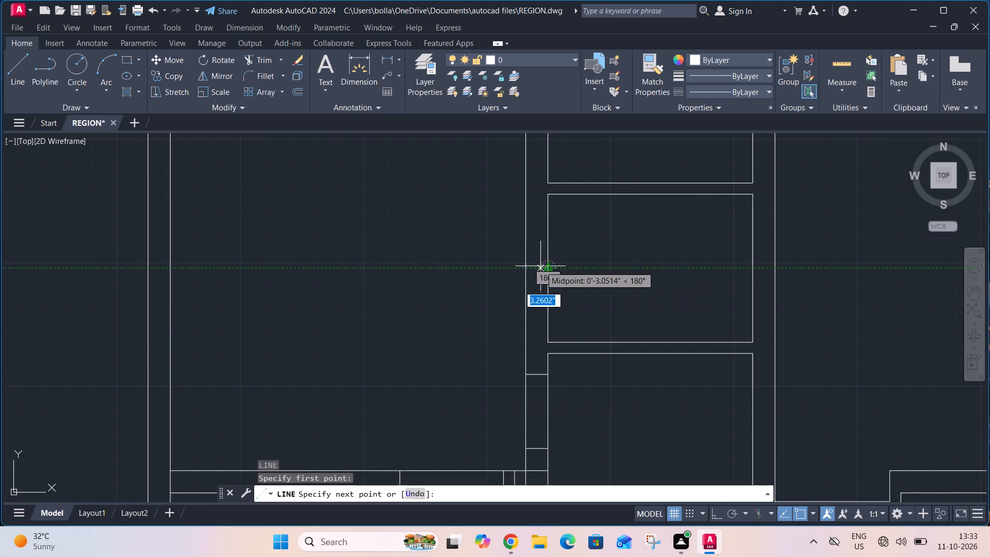
left_click(525, 266)
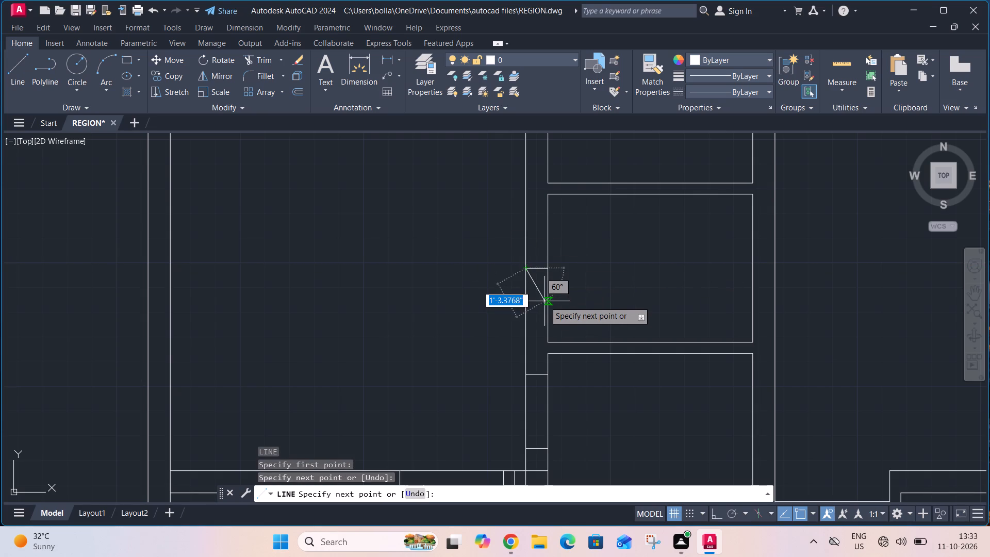
key("grave")
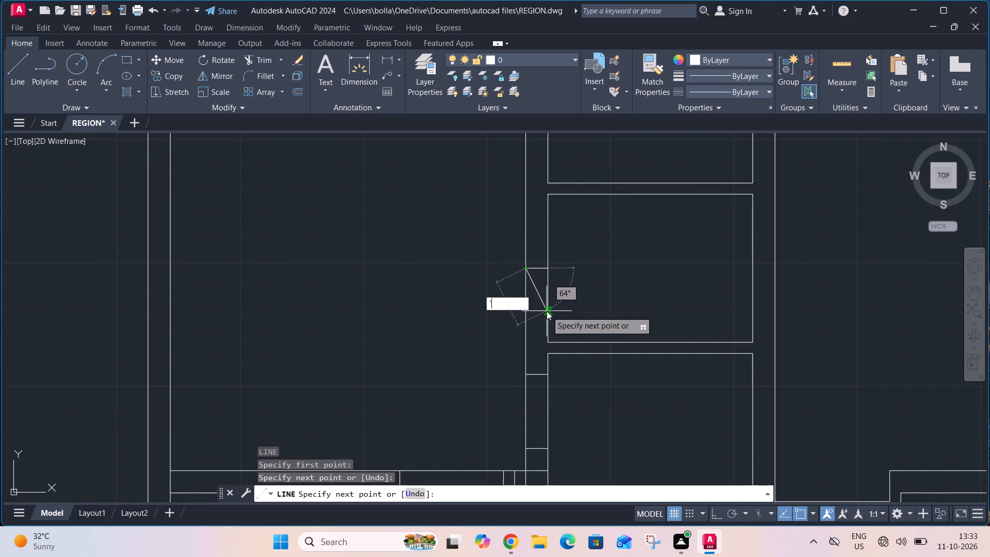
key("Escape")
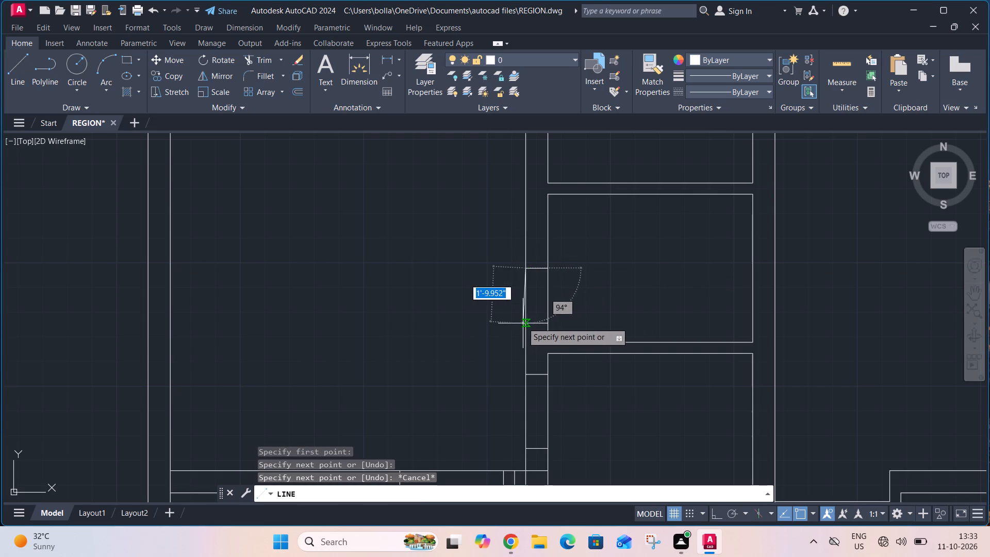
Offset the cross line beside the middle stacked room 2'3" upward and 2'3" downward within the 9" wall.
key("Escape")
type("O 2'3\"")
key("Return")
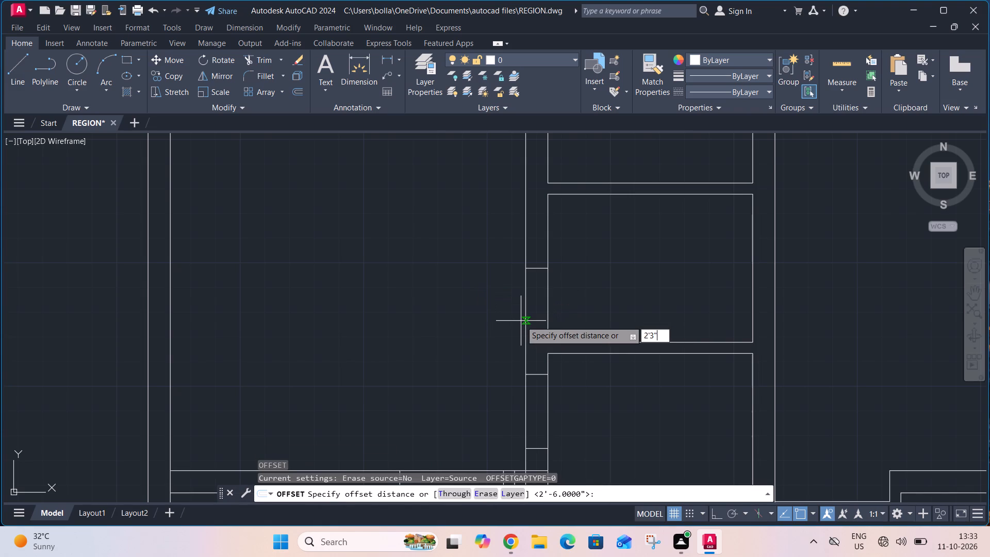
left_click(539, 267)
left_click(539, 242)
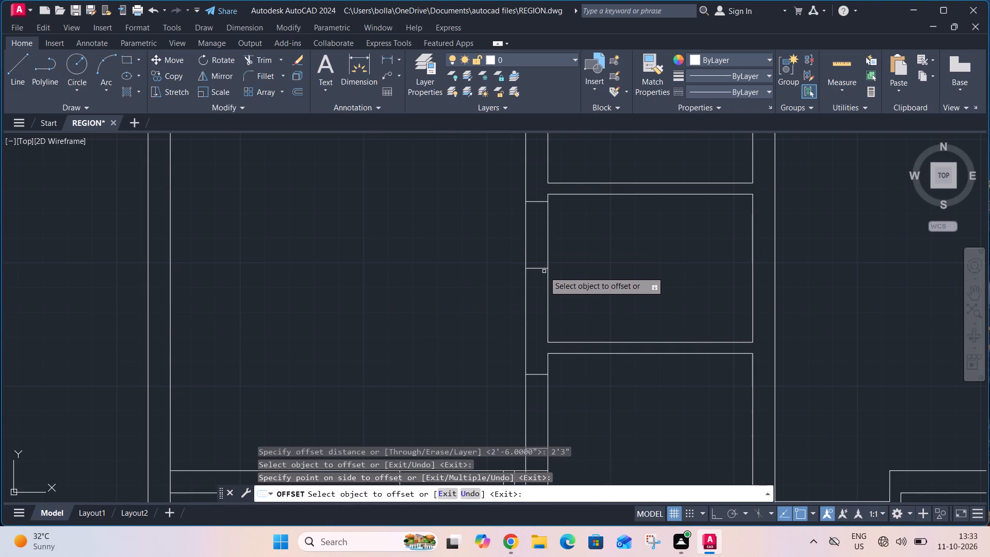
left_click(543, 268)
left_click(540, 290)
key("Escape")
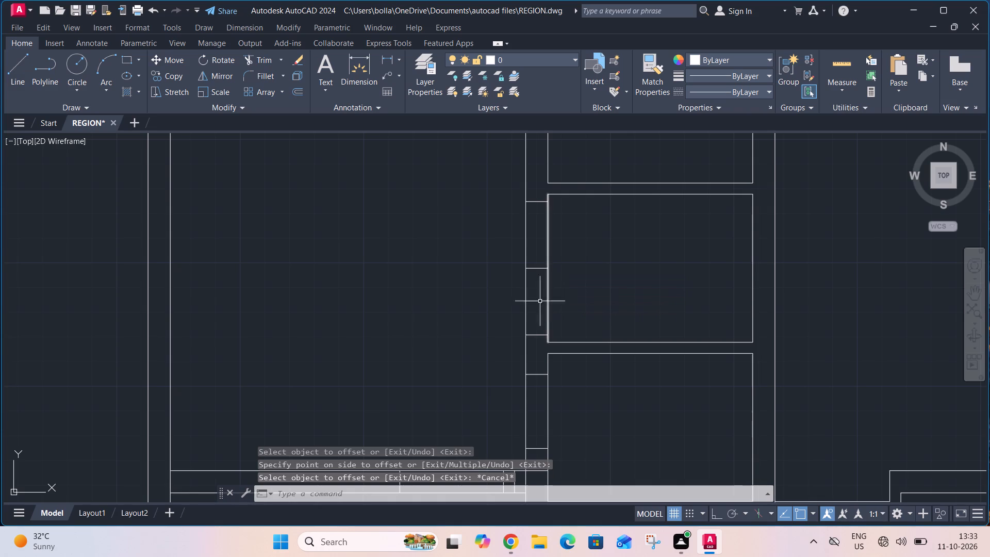
Delete the middle cross line between the two offset lines in the 9" wall.
left_click(533, 267)
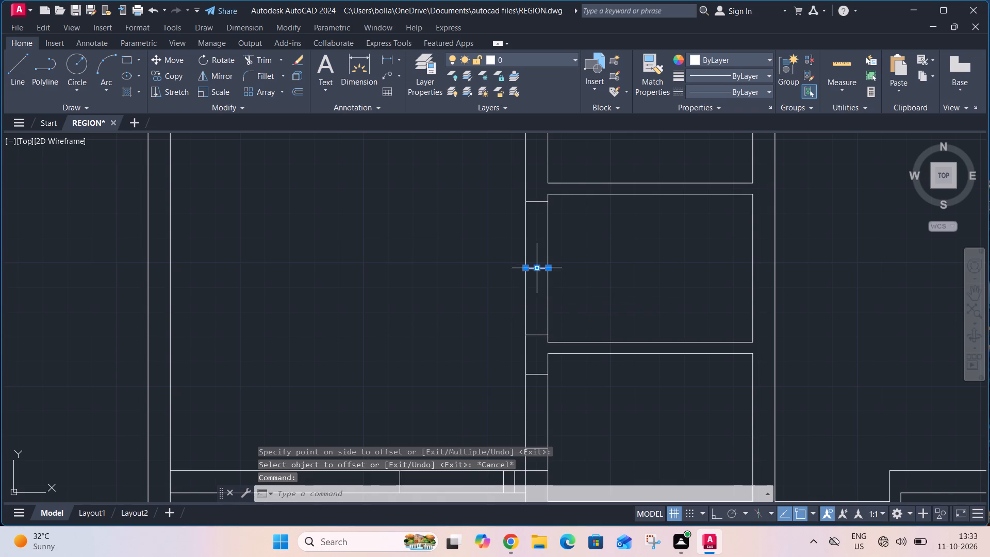
key("Delete")
Draw a 4'6" vertical centre line joining the midpoints of the two window end lines beside the middle stacked room.
key("l")
key("space")
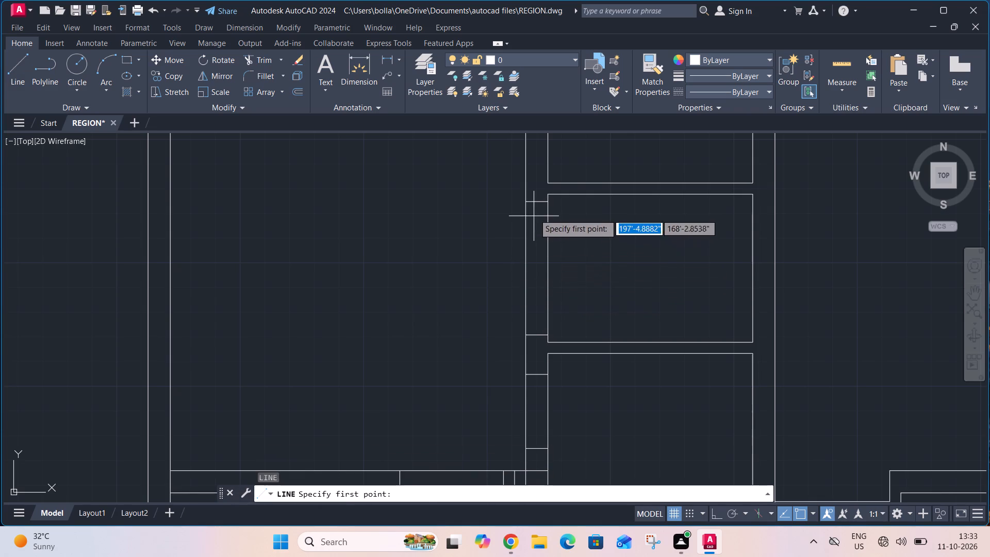
left_click(536, 204)
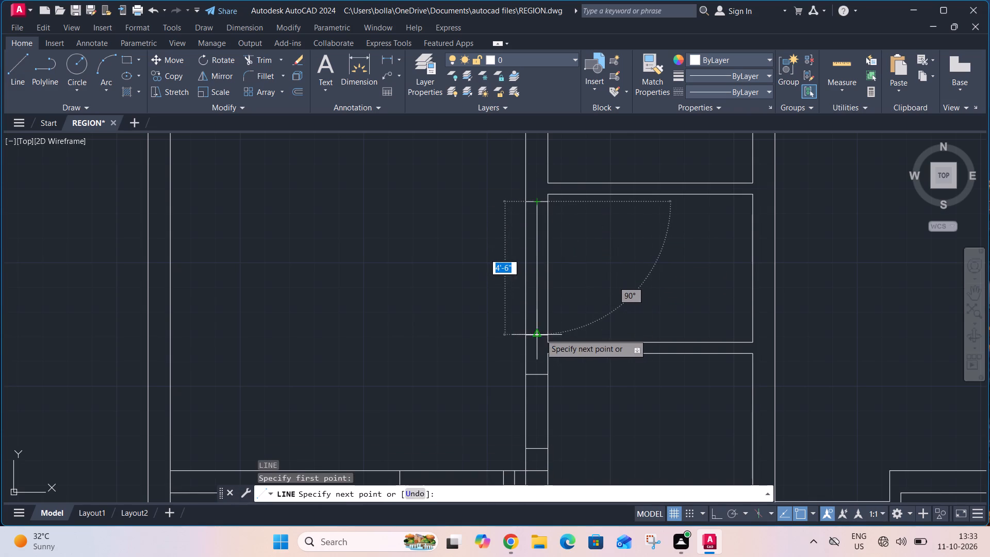
left_click(539, 334)
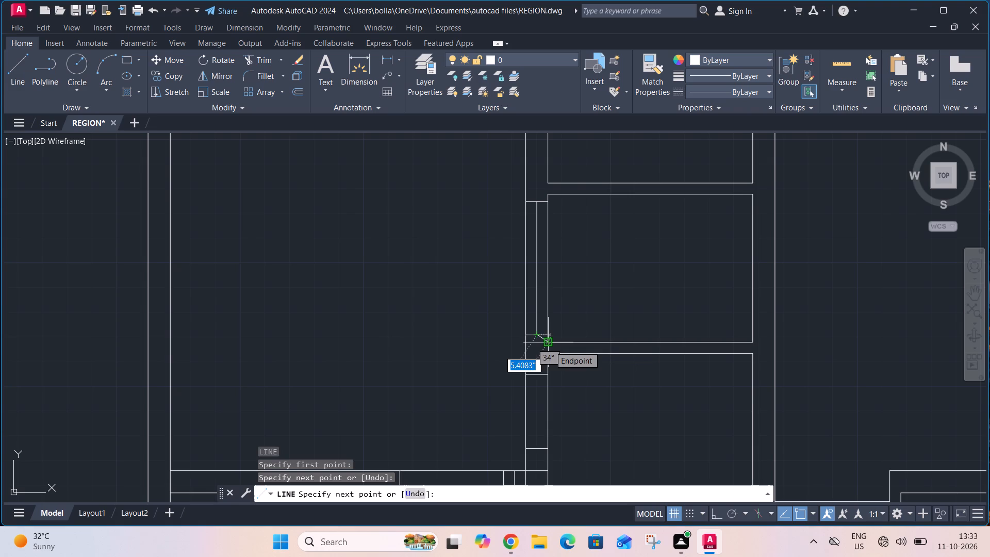
key("Escape")
Offset the window's vertical centre line 1" to each side.
key("o")
key("space")
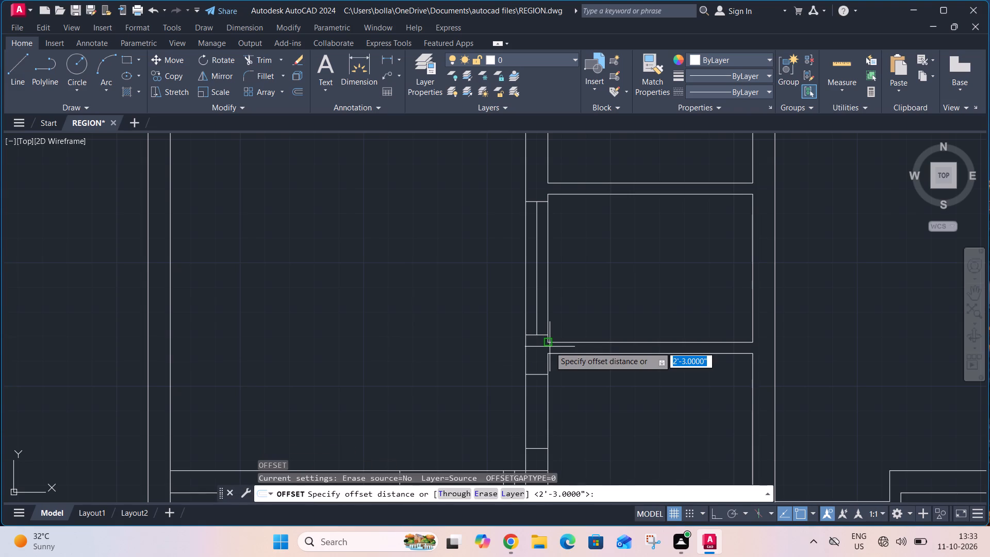
type("1\"")
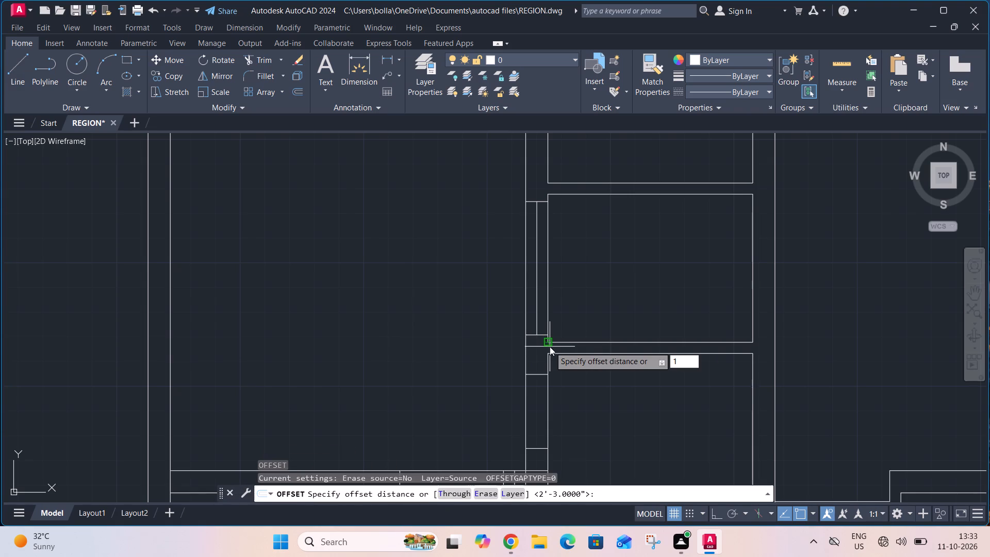
key("Return")
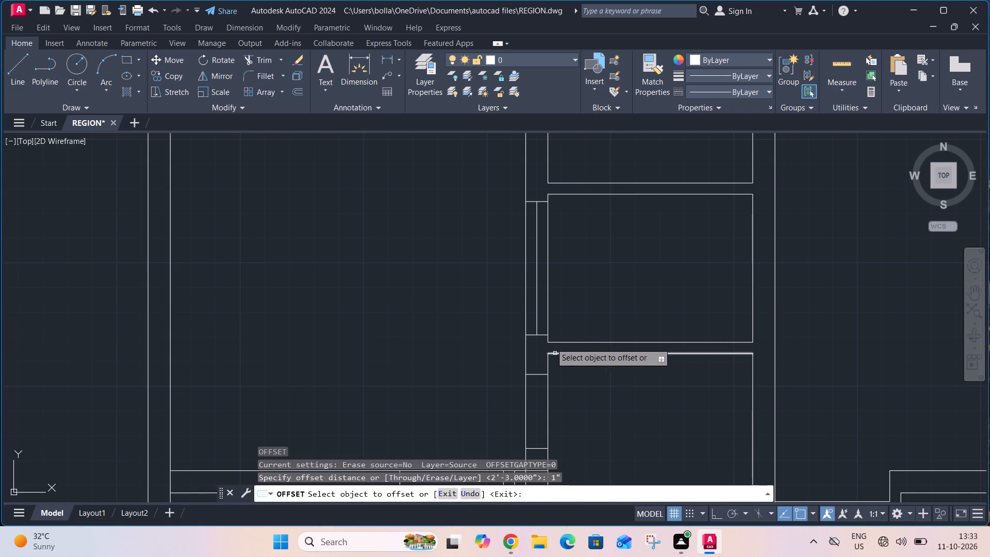
scroll(528, 265, "up", 2)
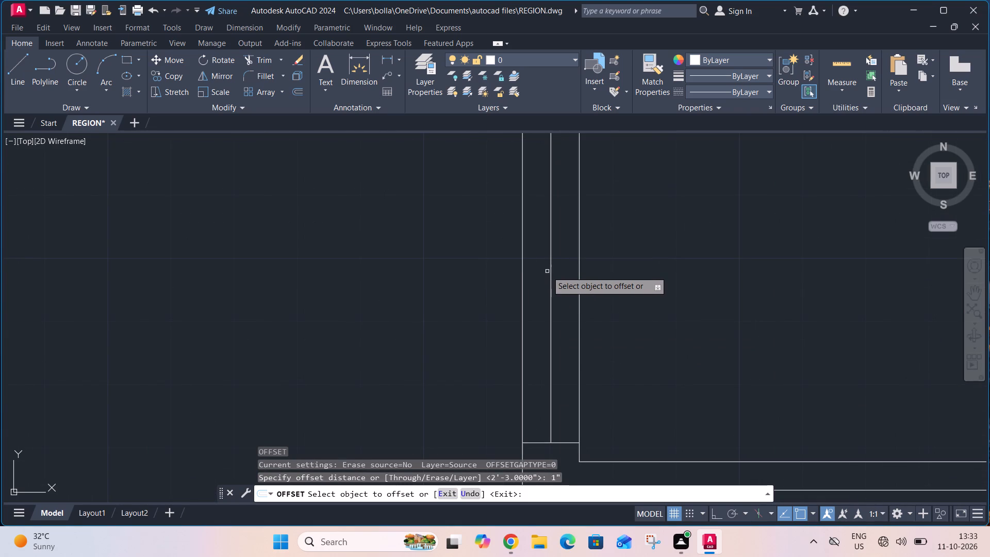
left_click(551, 273)
left_click(537, 273)
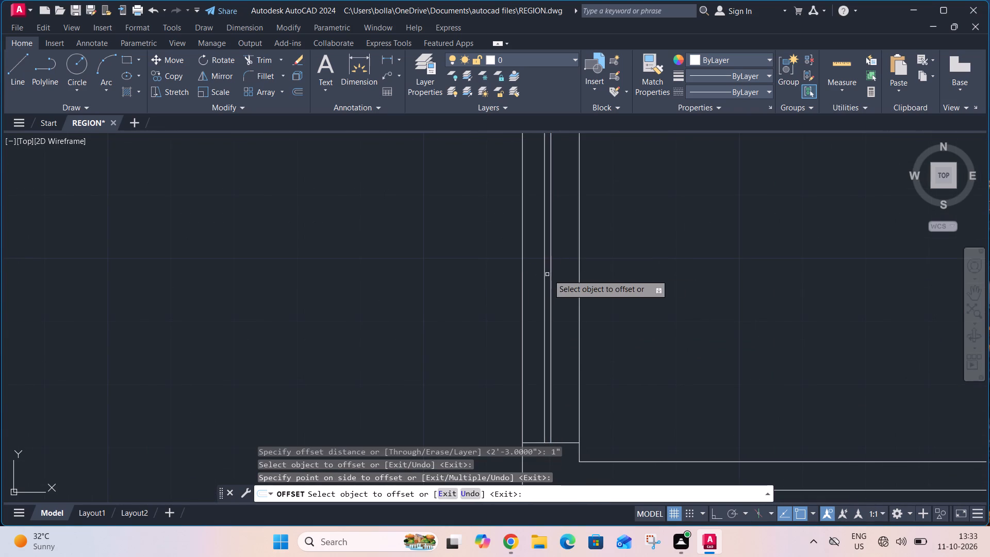
left_click(551, 274)
left_click(562, 275)
key("Escape")
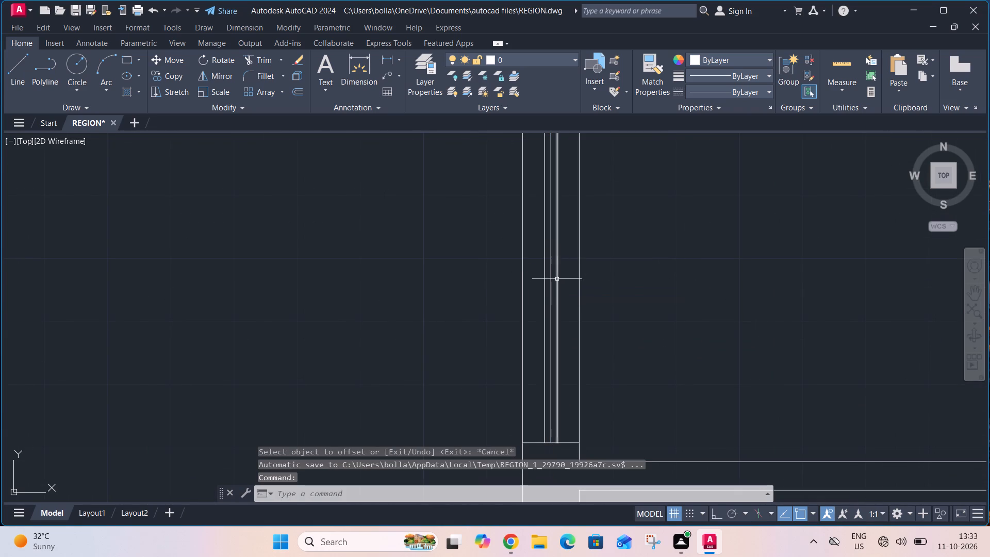
Delete the window's original centre line, keeping the two offset glazing lines.
left_click(552, 284)
key("Delete")
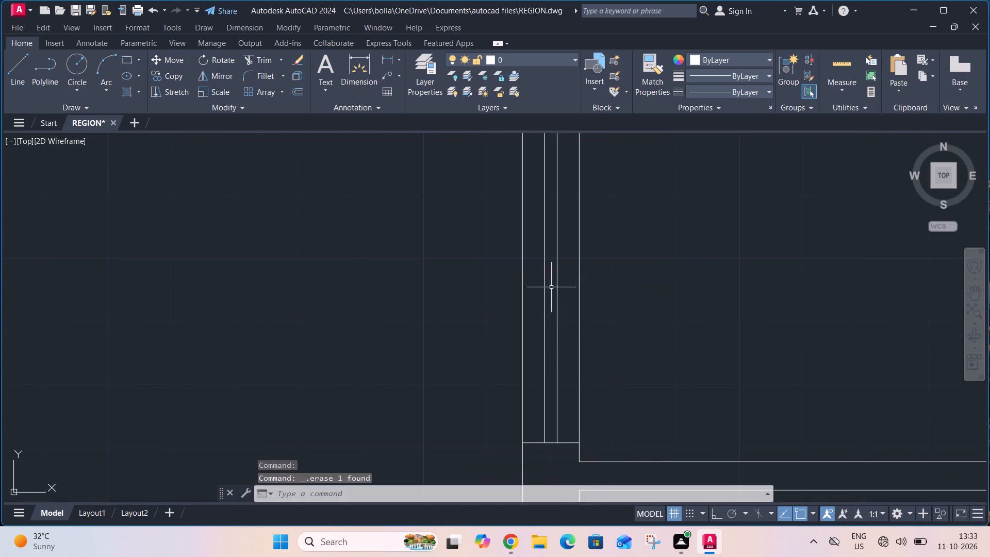
Draw a short vertical line across the partition above the middle stacked room, between the midpoints of its two edges.
scroll(551, 287, "down", 3)
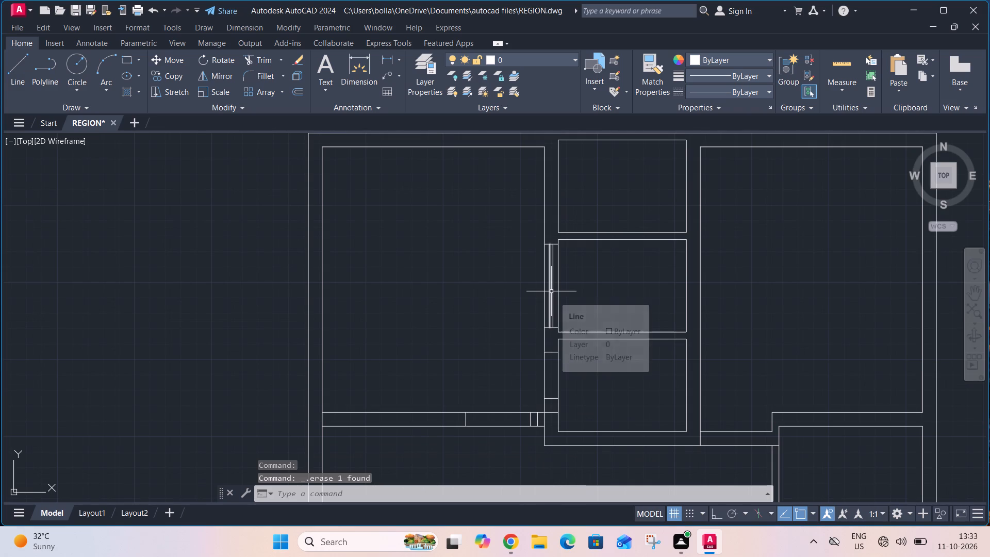
key("o")
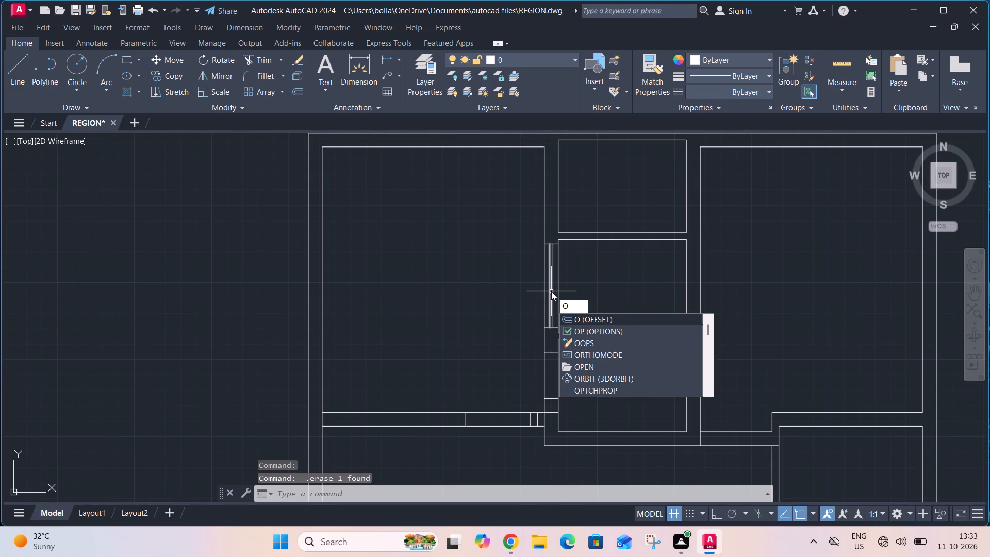
key("Escape")
key("l")
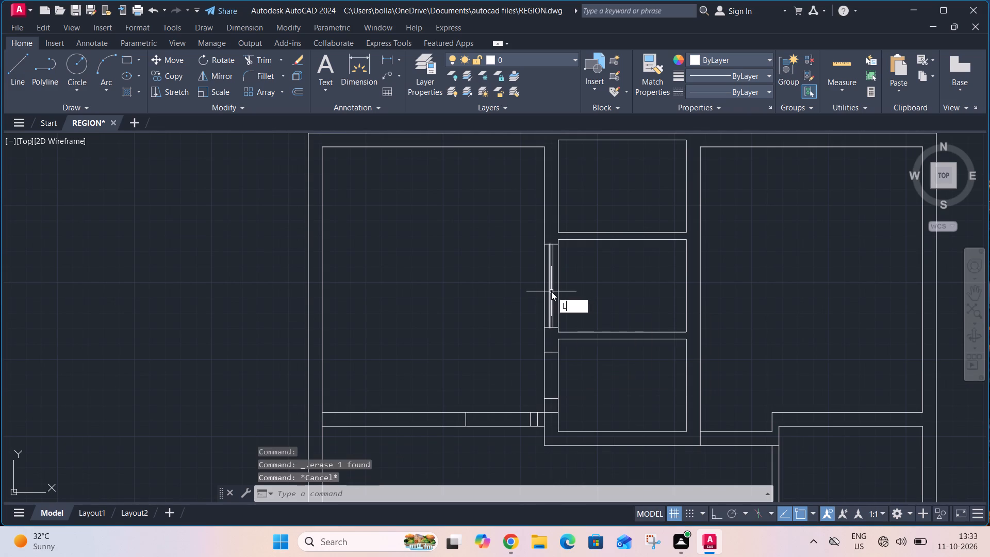
key("space")
scroll(620, 233, "up", 1)
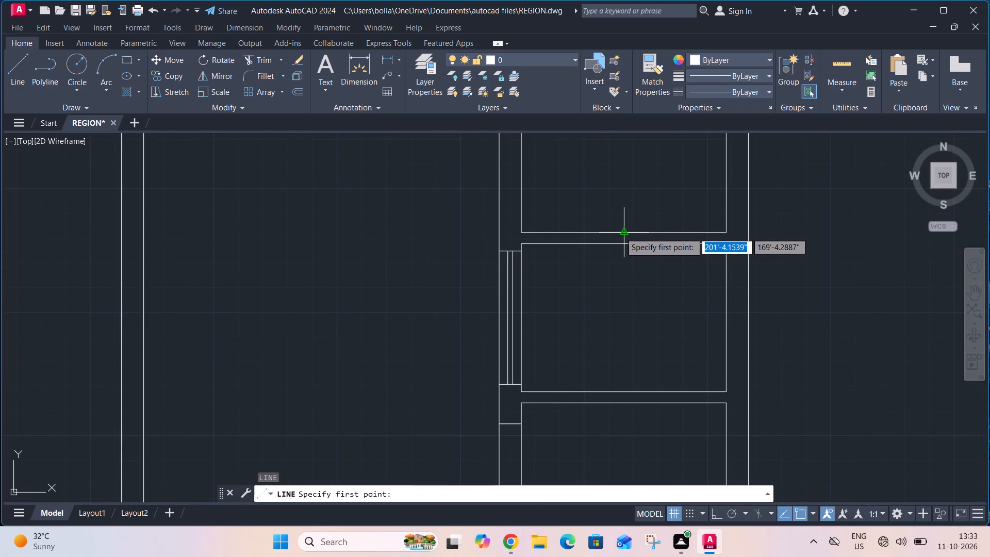
left_click(622, 242)
left_click(624, 233)
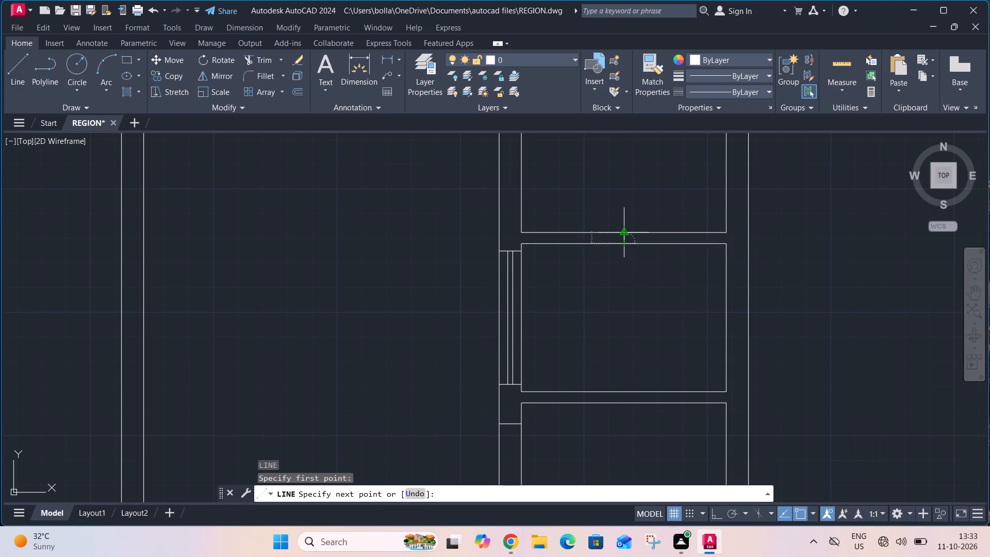
key("Escape")
Draw a short vertical line across the partition below the middle stacked room, between the midpoints of its two edges.
key("space")
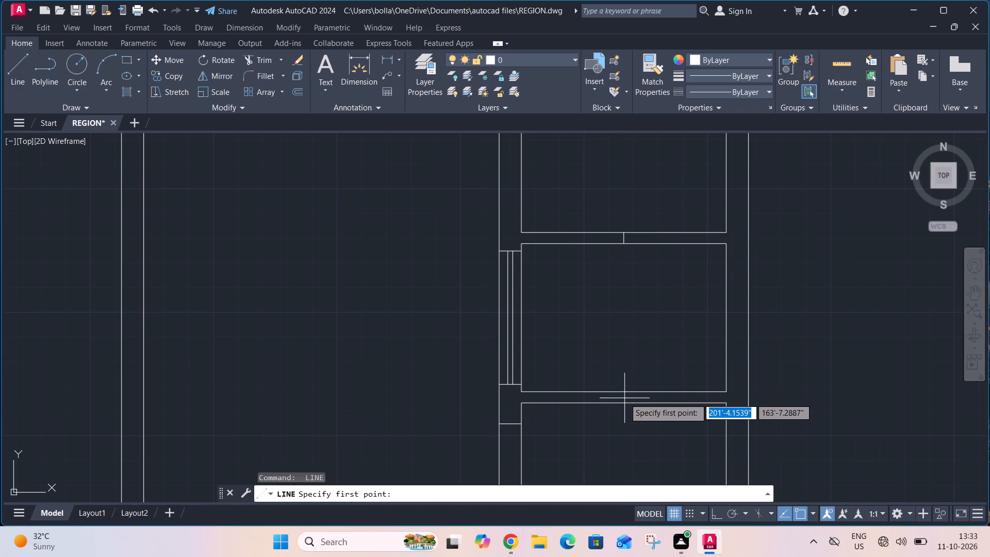
left_click(625, 401)
left_click(628, 394)
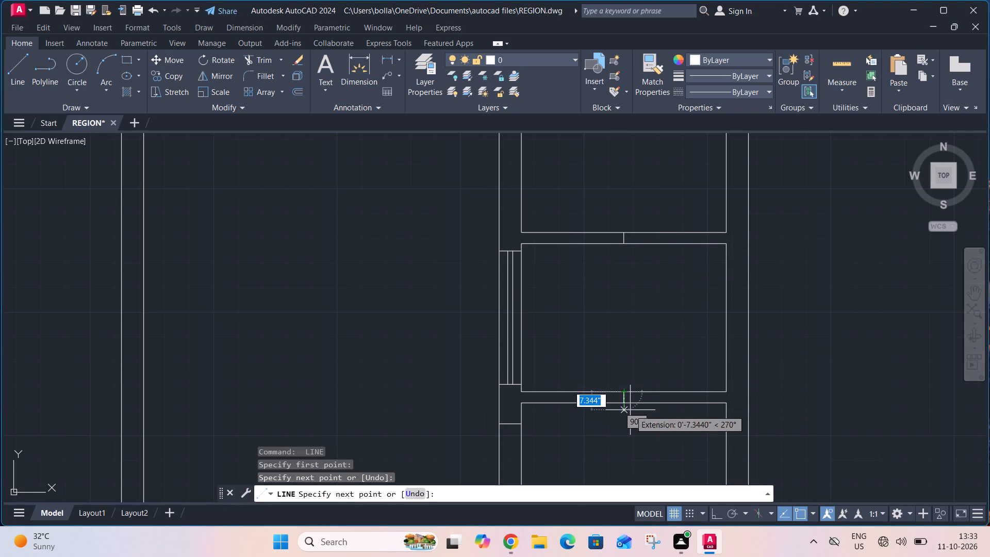
key("Escape")
Offset the midpoint lines in both partitions of the middle stacked room 1' to each side.
type("O 1'")
key("Return")
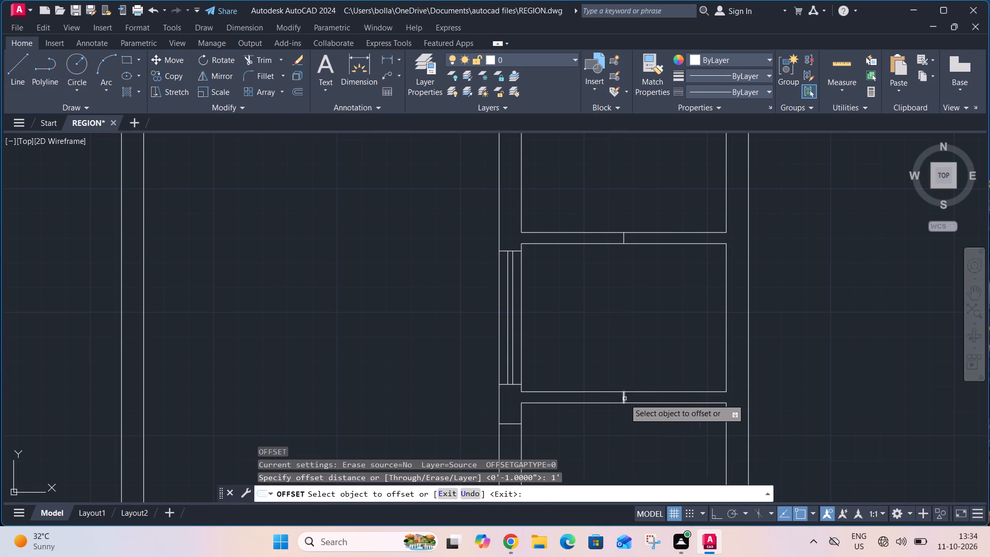
left_click(624, 399)
left_click(633, 398)
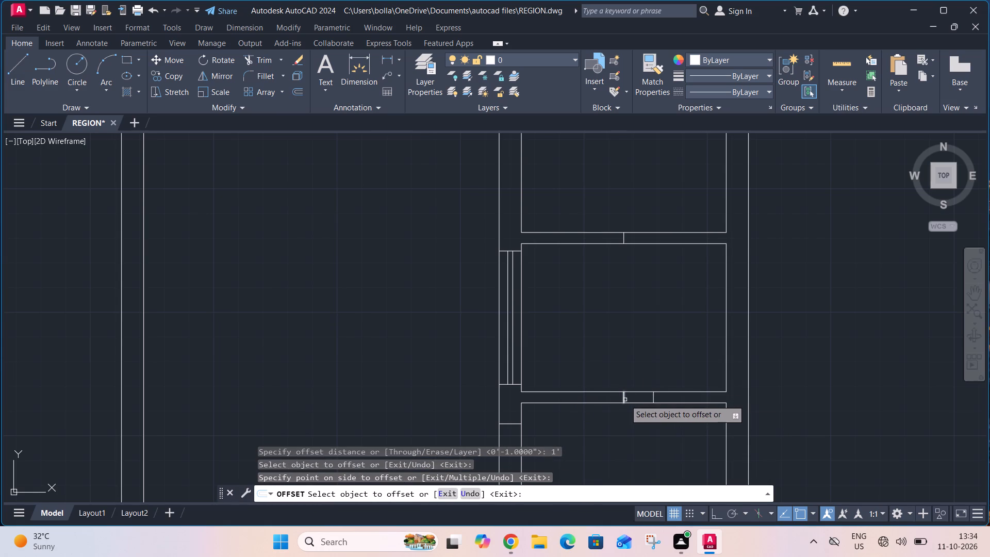
left_click(624, 400)
left_click(615, 400)
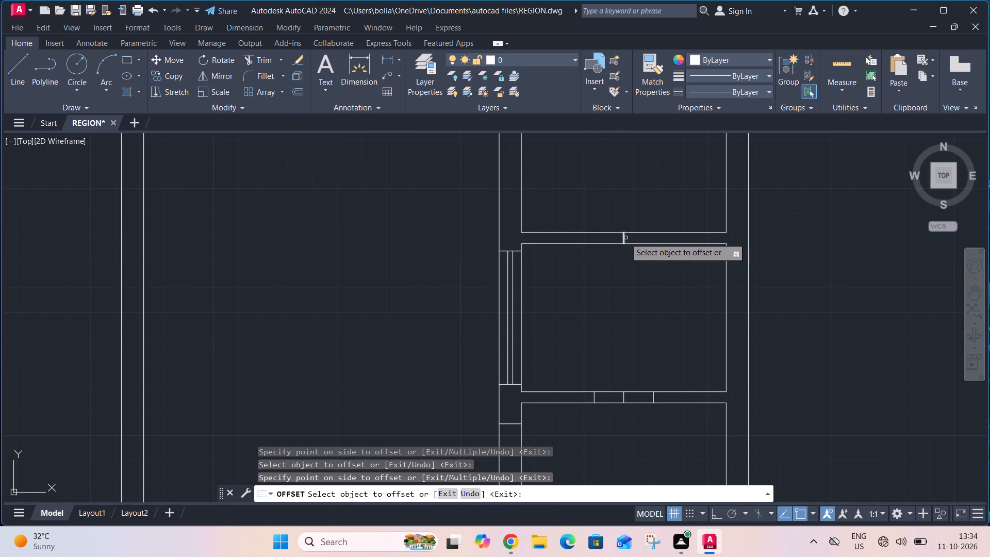
left_click(625, 238)
left_click(645, 232)
left_click(624, 240)
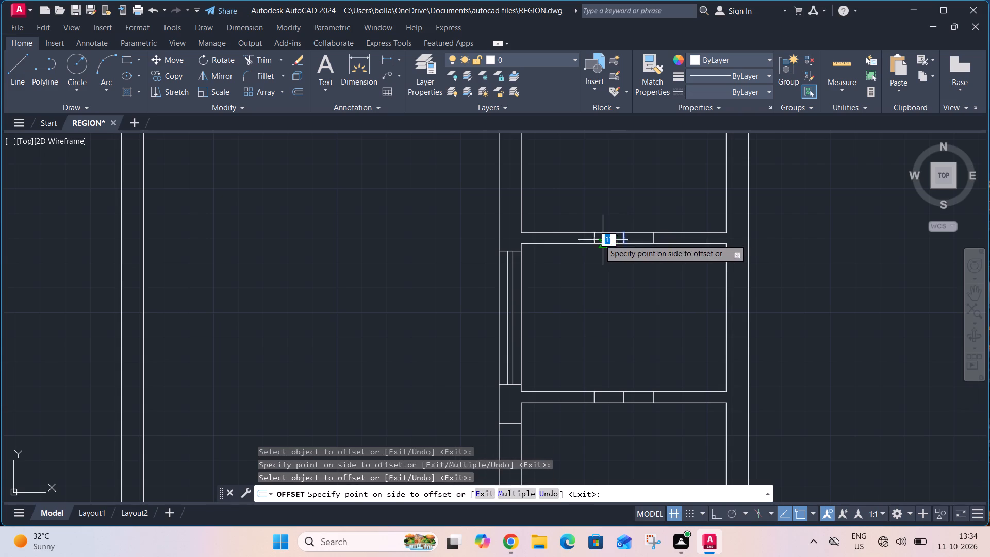
left_click(598, 239)
key("Escape")
Delete the two original midpoint lines in the partitions above and below the middle stacked room.
scroll(622, 238, "up", 2)
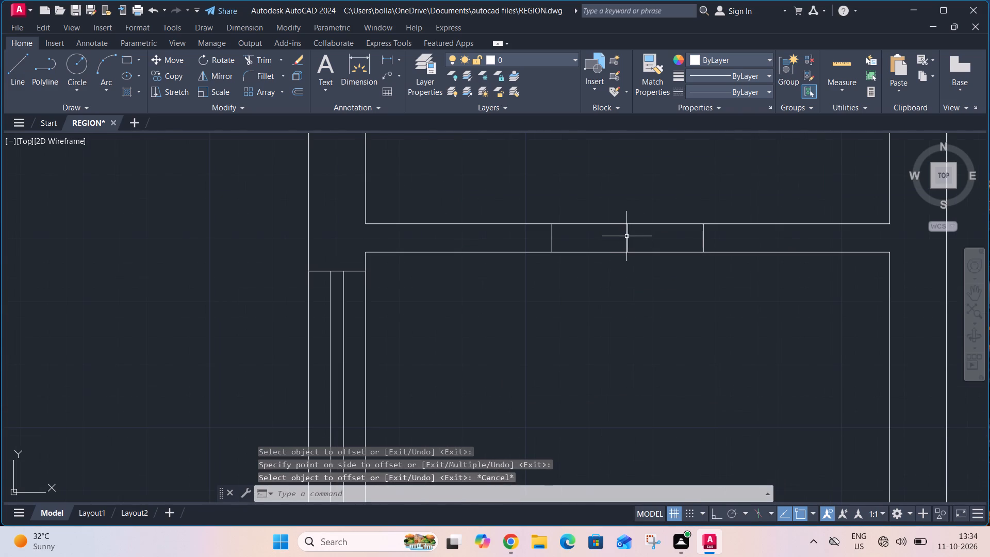
left_click(627, 236)
scroll(630, 232, "down", 3)
scroll(631, 340, "up", 4)
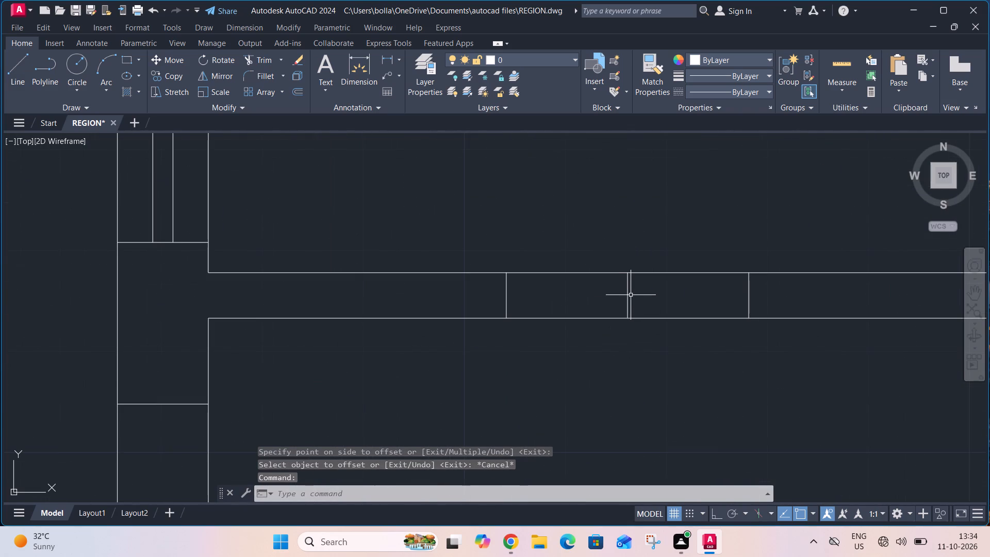
left_click(629, 297)
key("Delete")
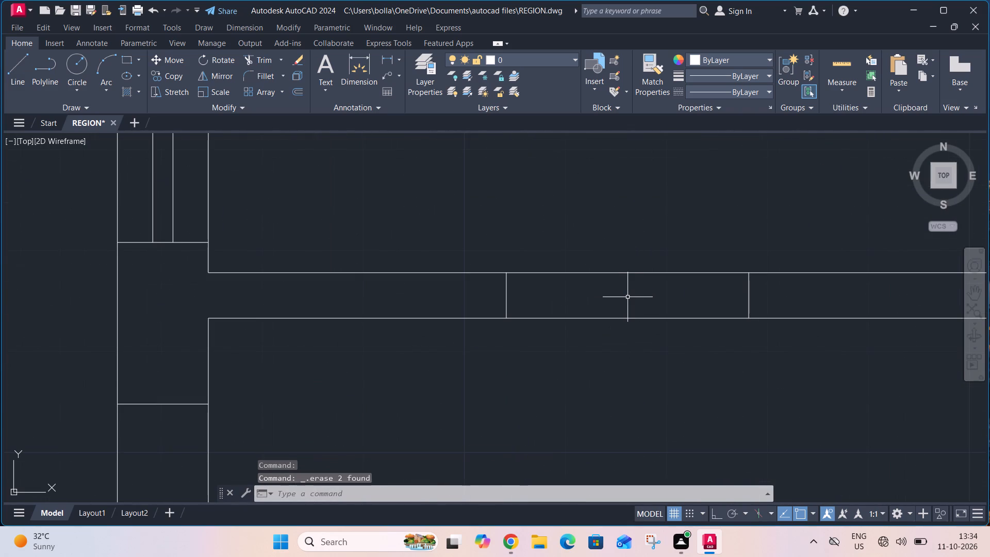
Draw a 2' horizontal centre line between the two end lines in the partition below the middle stacked room.
key("l")
key("space")
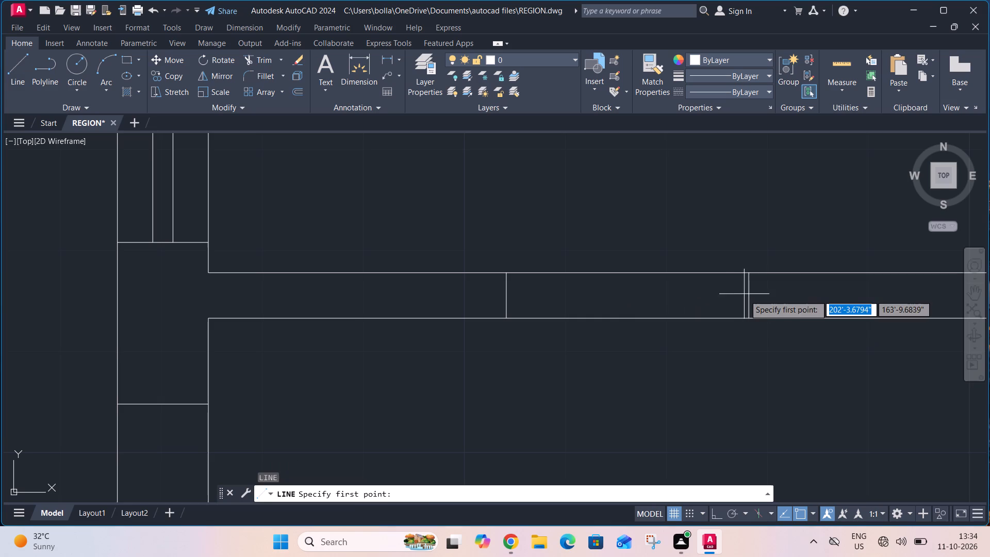
left_click(748, 295)
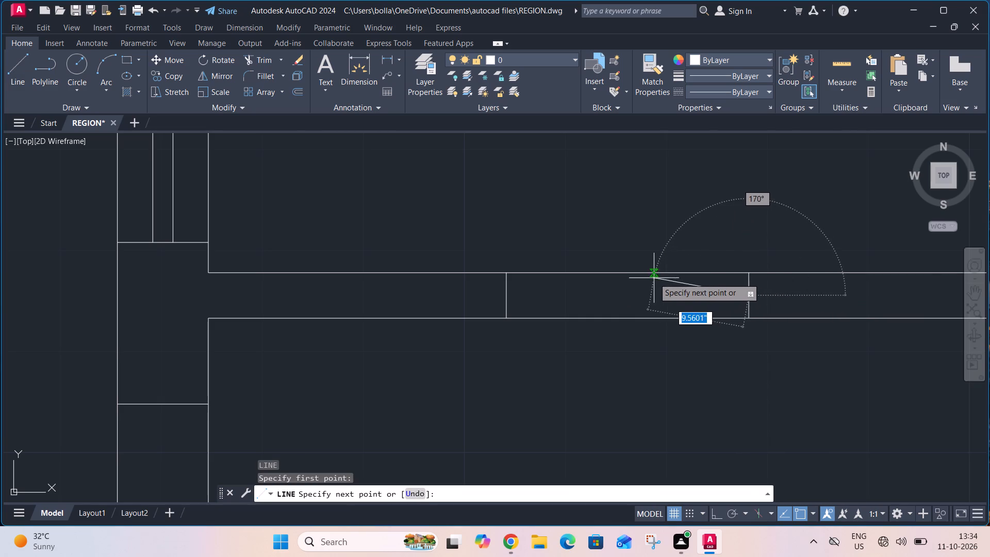
left_click(508, 298)
key("Escape")
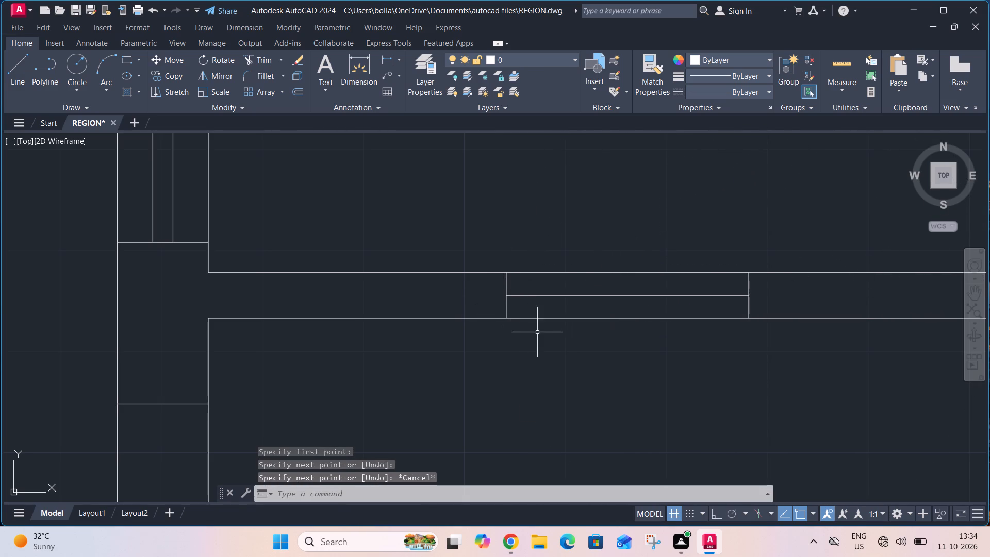
Draw a horizontal centre line between the midpoints of the two end lines in the partition above the middle stacked room.
key("space")
scroll(591, 265, "down", 3)
middle_click_drag(622, 210, 574, 409)
scroll(584, 329, "up", 2)
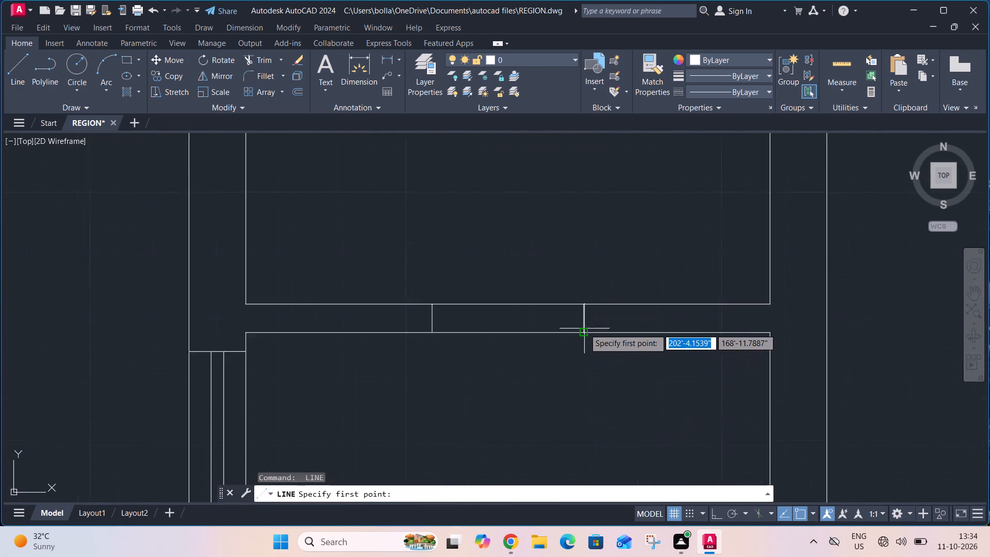
scroll(584, 329, "up", 1)
left_click(582, 313)
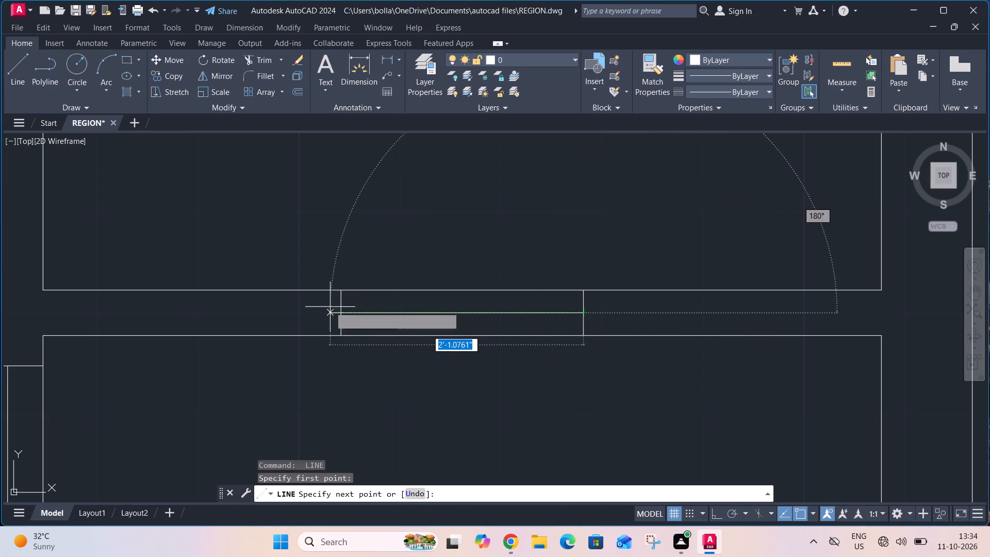
left_click(342, 315)
key("Escape")
Offset the centre lines in the partitions above and below the middle stacked room 1" to both sides.
type("O")
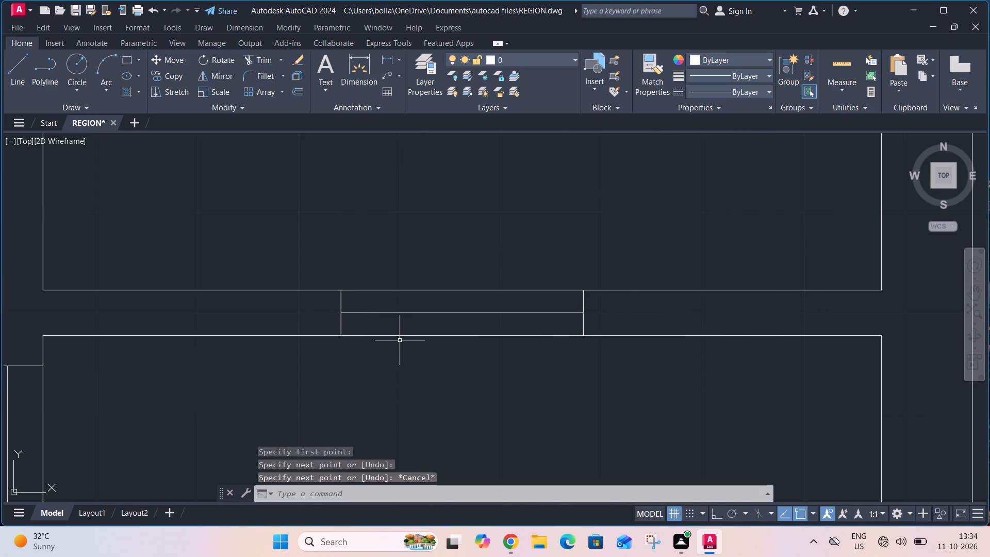
key("space")
key("2")
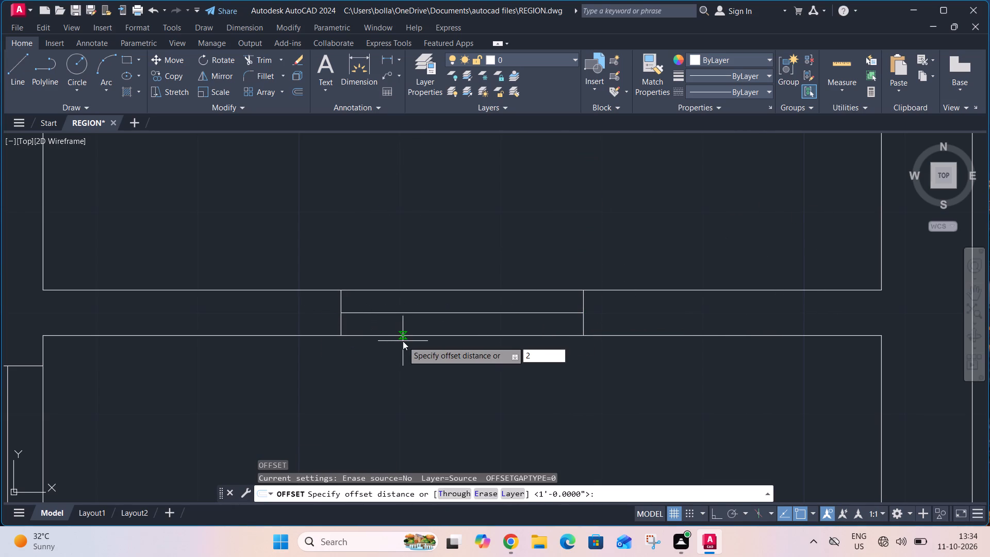
key("BackSpace")
type("1\"")
key("Return")
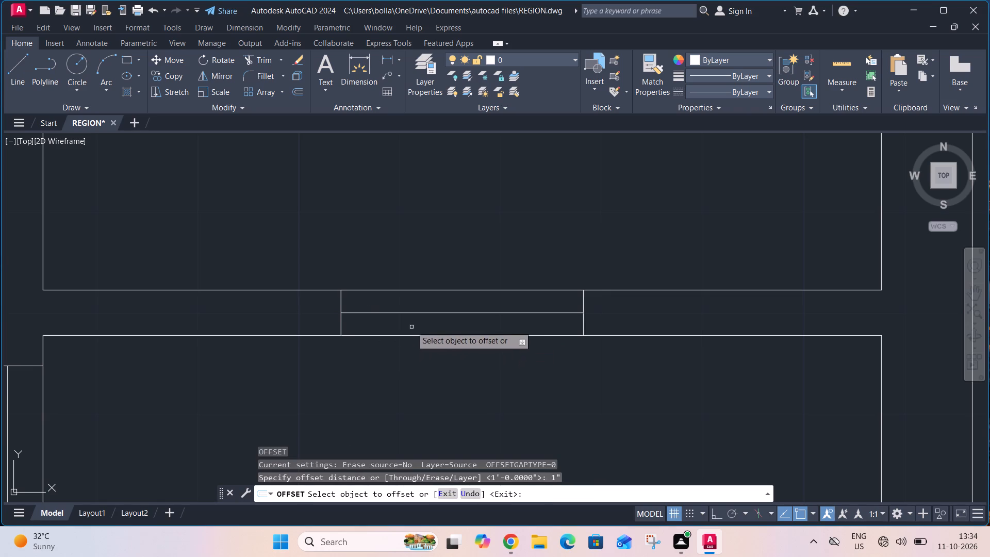
left_click(424, 313)
left_click(427, 304)
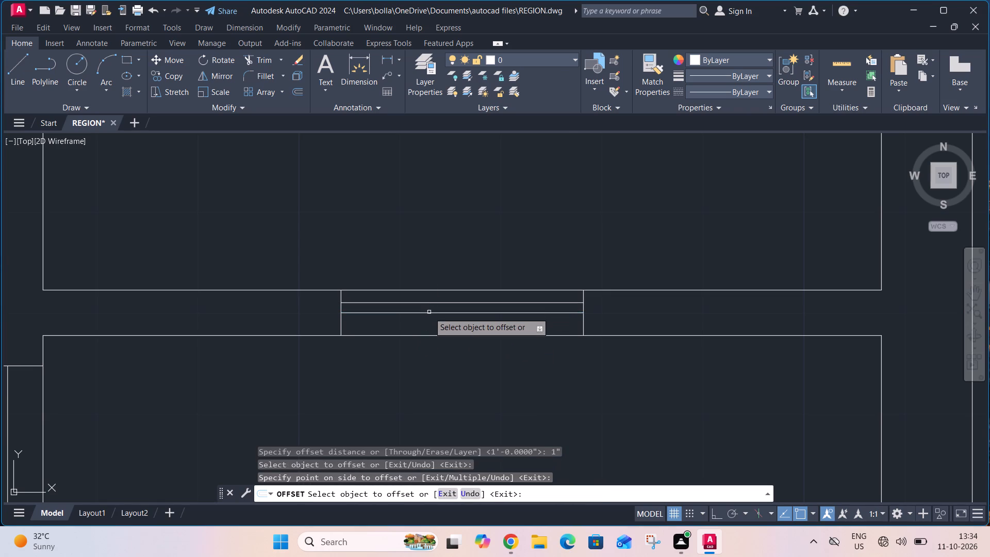
left_click(430, 314)
left_click_drag(432, 315, 432, 320)
scroll(450, 289, "down", 4)
scroll(470, 391, "up", 4)
left_click(479, 329)
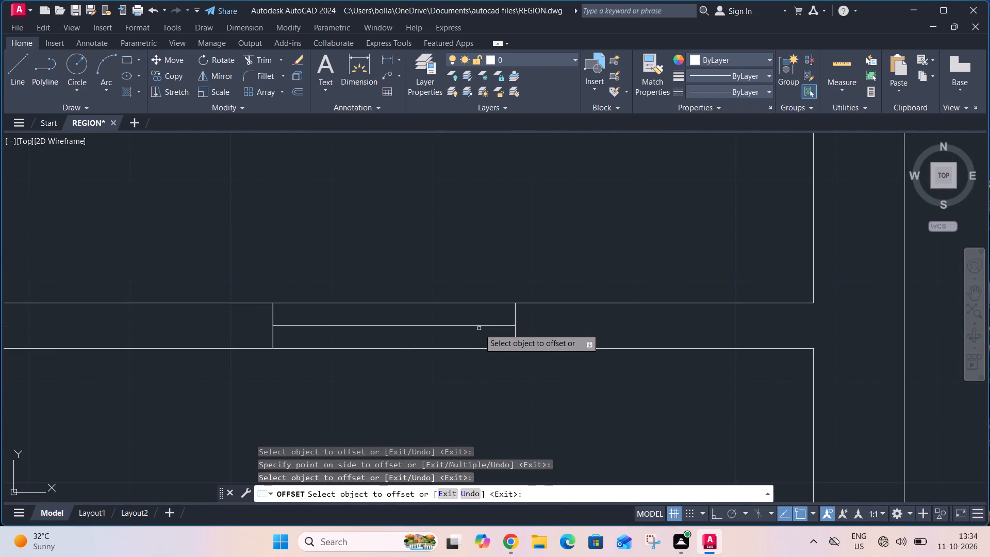
left_click(481, 325)
left_click(483, 319)
left_click(483, 324)
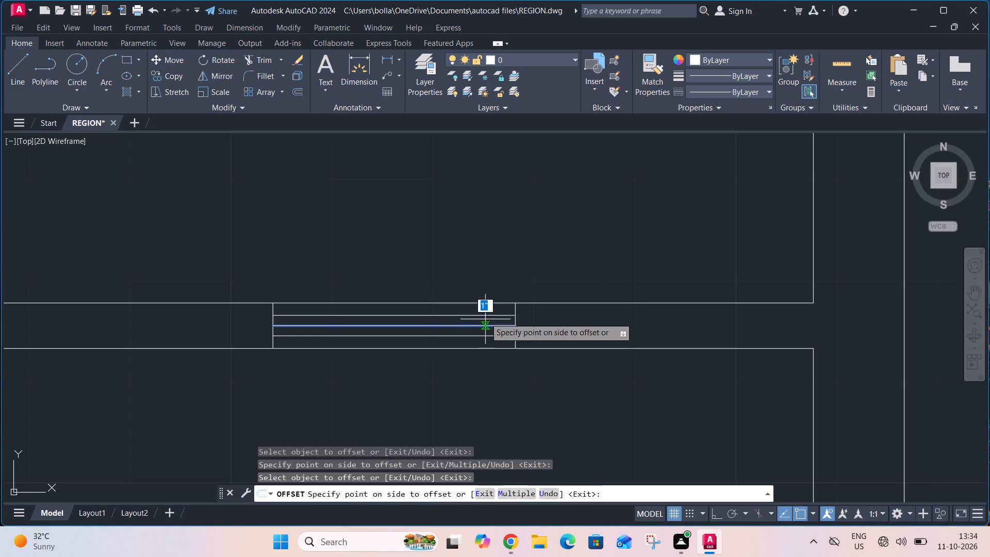
left_click(485, 317)
key("Escape")
Delete the original centre lines from the two small partition windows, keeping only the offset lines.
left_click(478, 326)
scroll(478, 326, "down", 3)
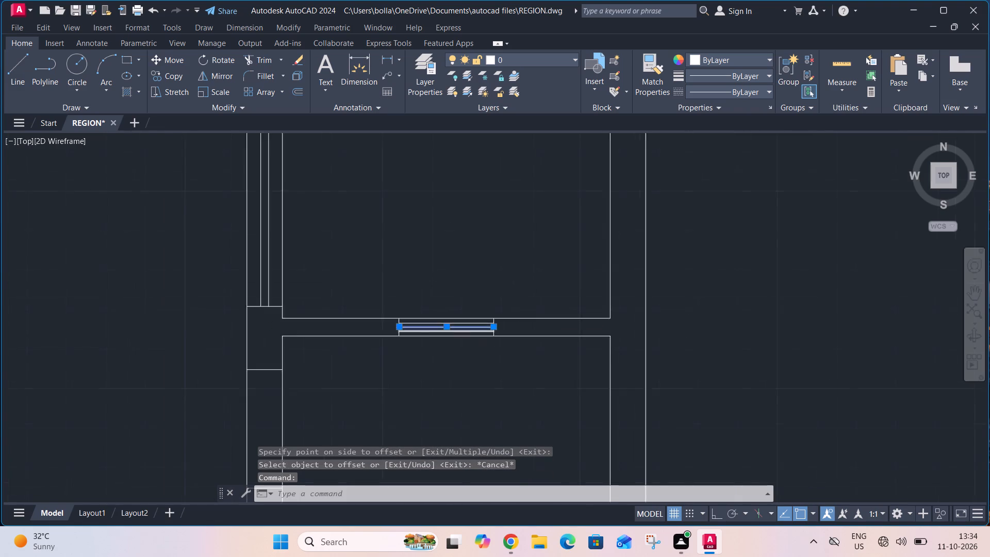
scroll(469, 175, "up", 4)
middle_click_drag(472, 169, 446, 308)
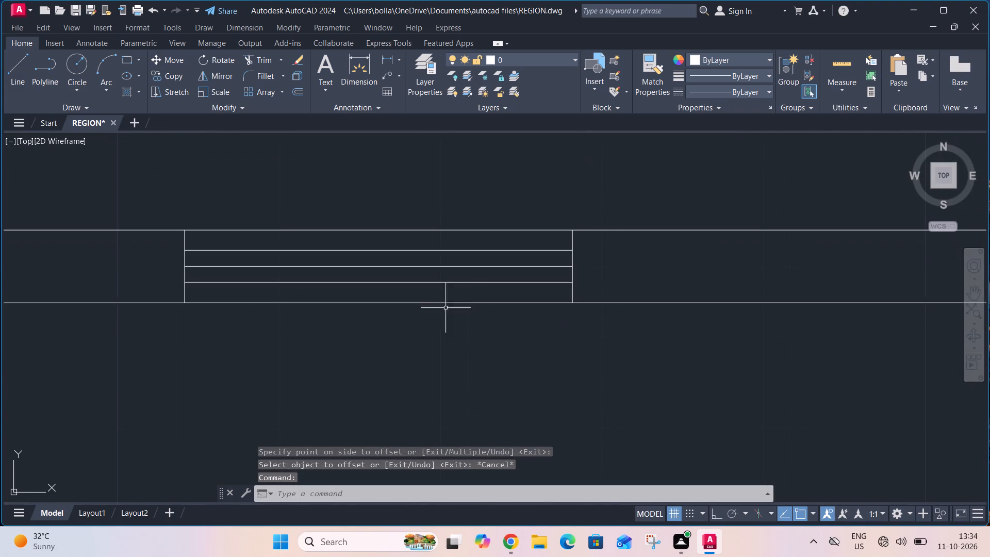
left_click(452, 264)
left_click(453, 266)
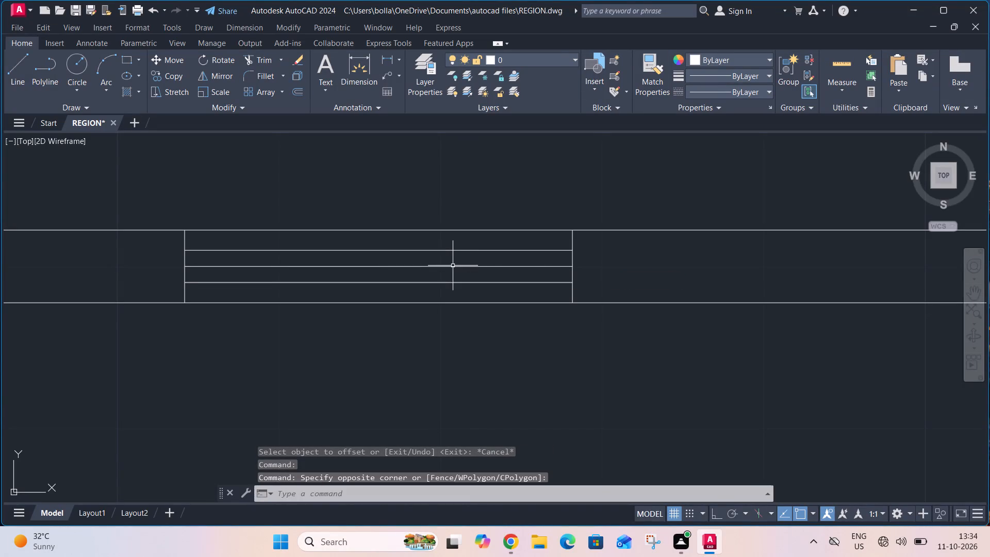
left_click(453, 266)
key("Delete")
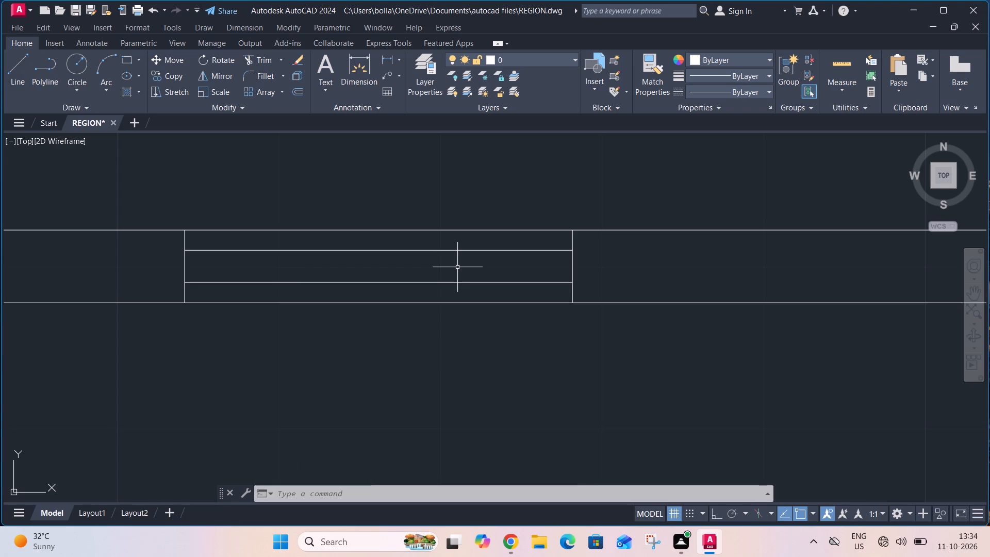
Draw a 9" horizontal line across the east wall of the top stacked room, starting at the room's lower corner.
type("L")
key("space")
scroll(489, 241, "down", 5)
middle_click_drag(495, 308, 454, 361)
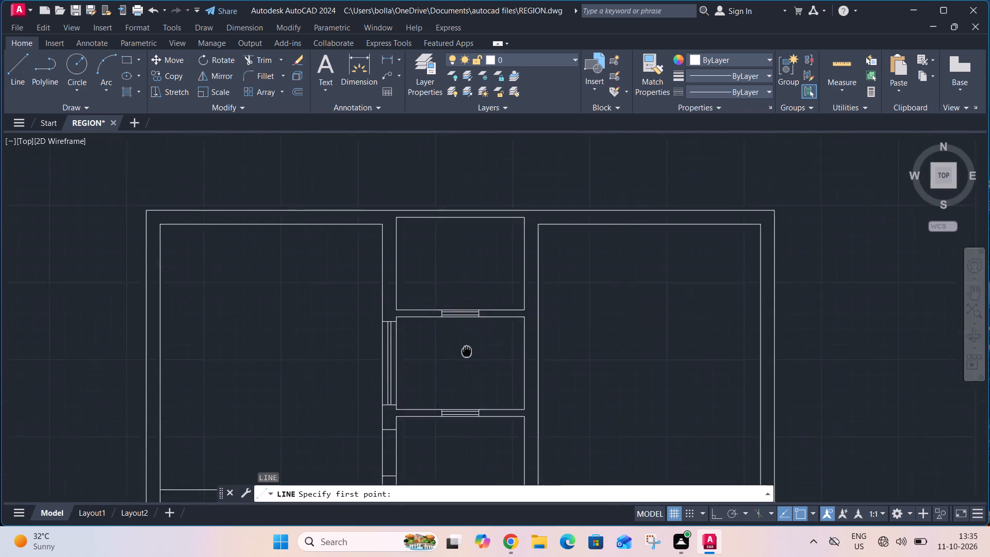
middle_click_drag(454, 361, 437, 371)
middle_click_drag(436, 375, 411, 469)
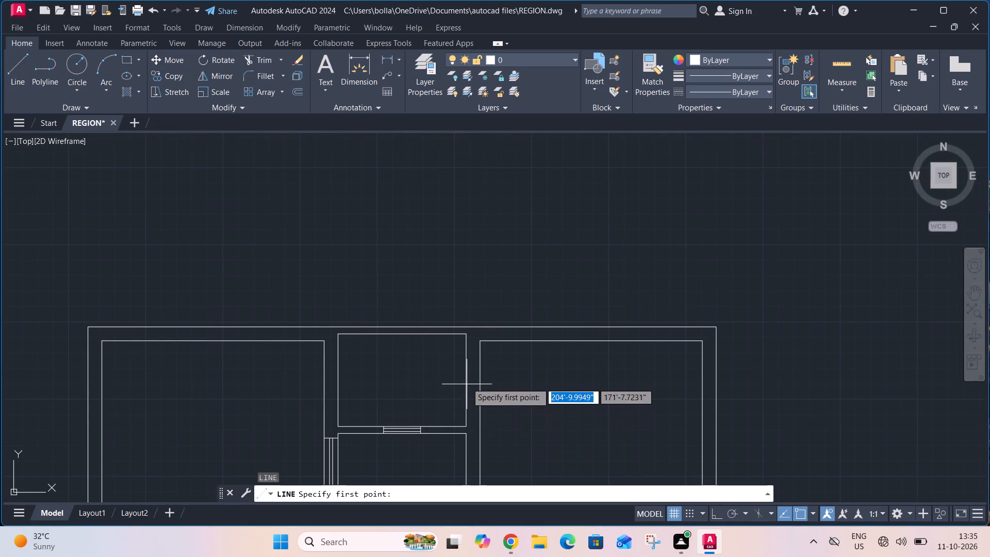
left_click(464, 423)
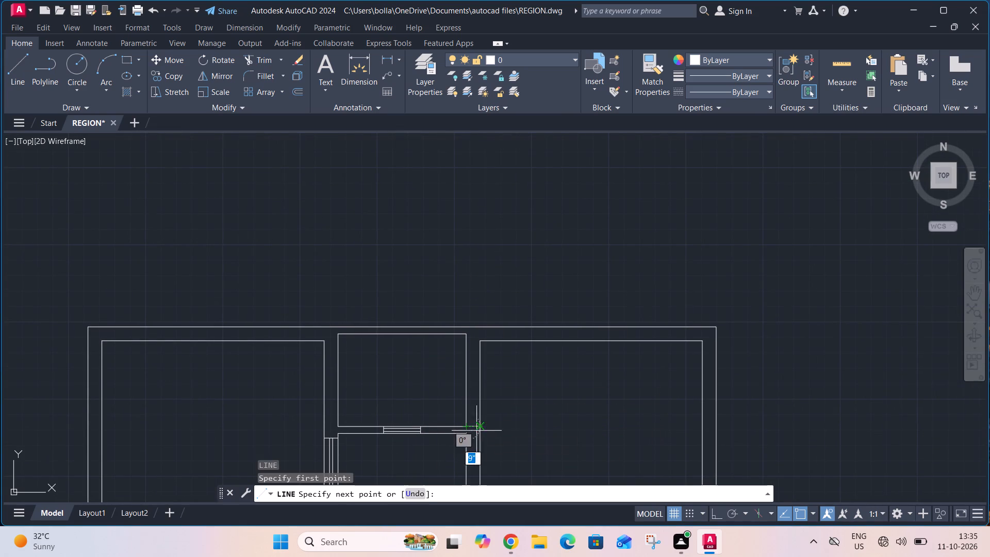
left_click(483, 429)
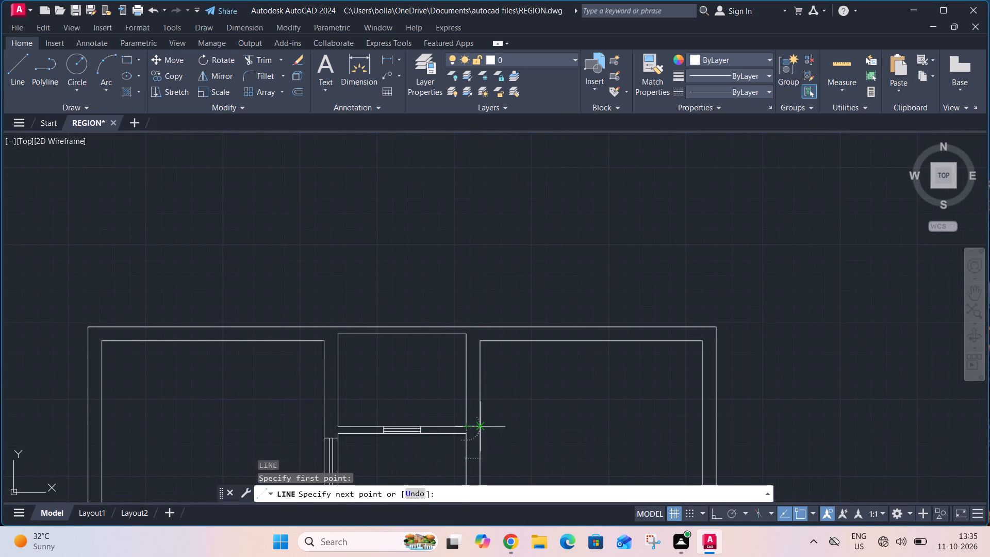
key("Escape")
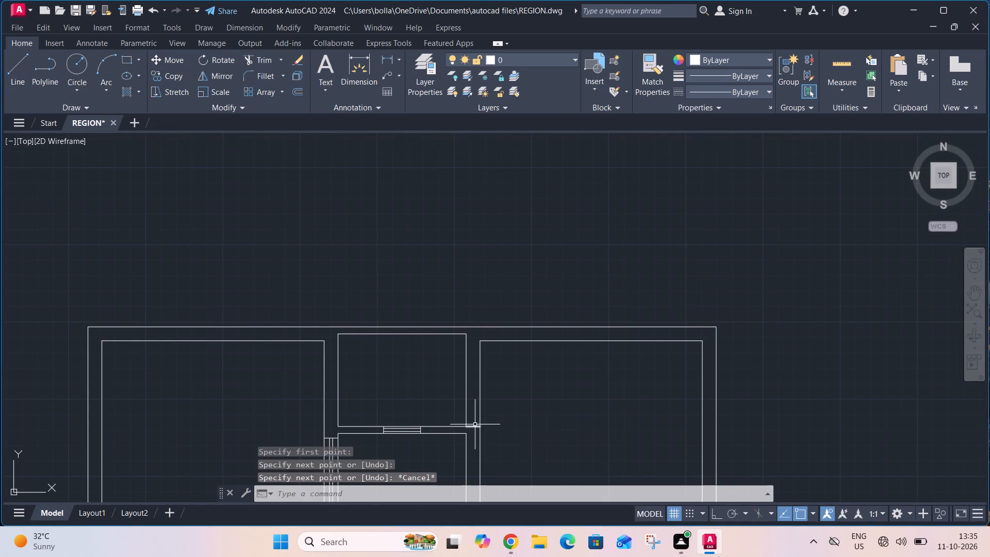
Offset the 9" line across the top stacked room's east wall upward by 9".
scroll(470, 428, "up", 2)
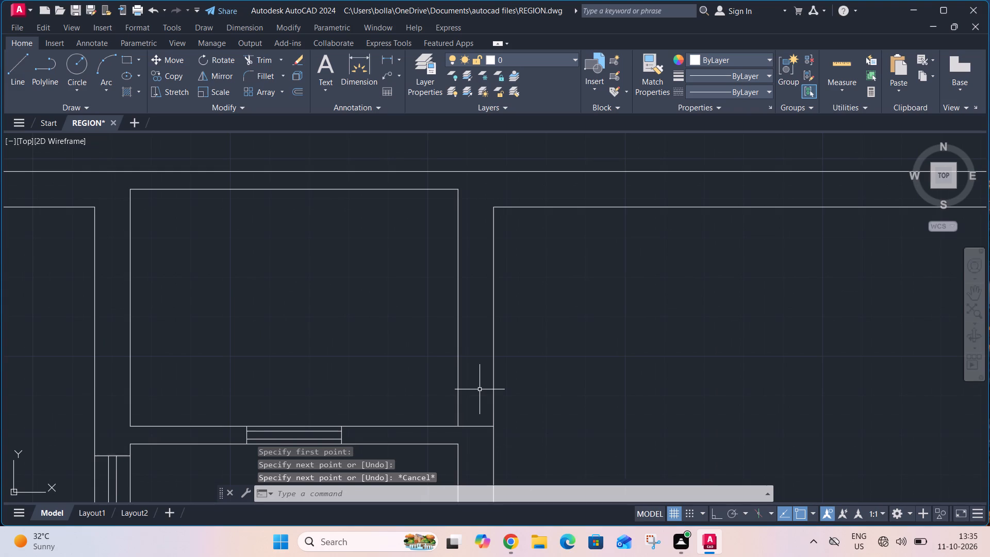
type("O 9\"")
key("Return")
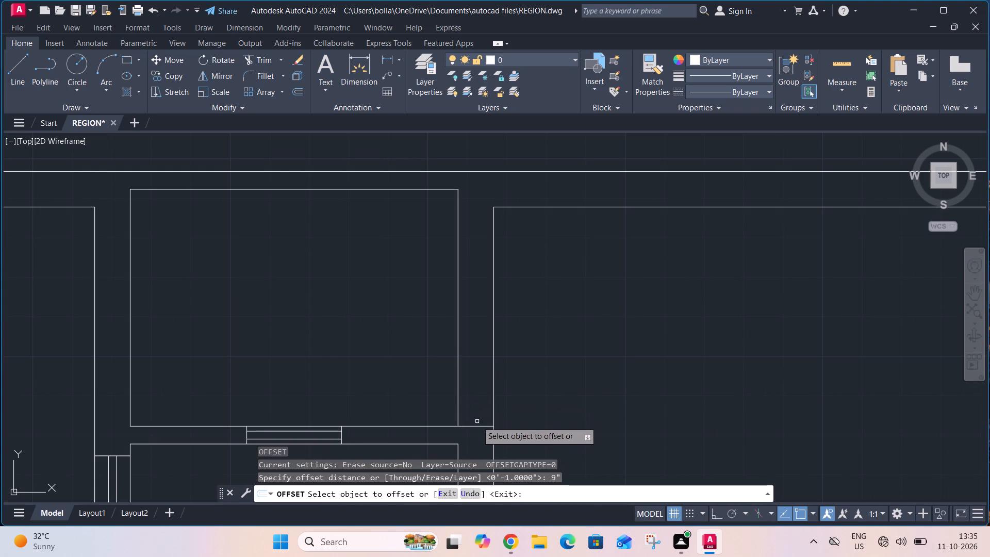
left_click(476, 428)
left_click(481, 415)
key("Escape")
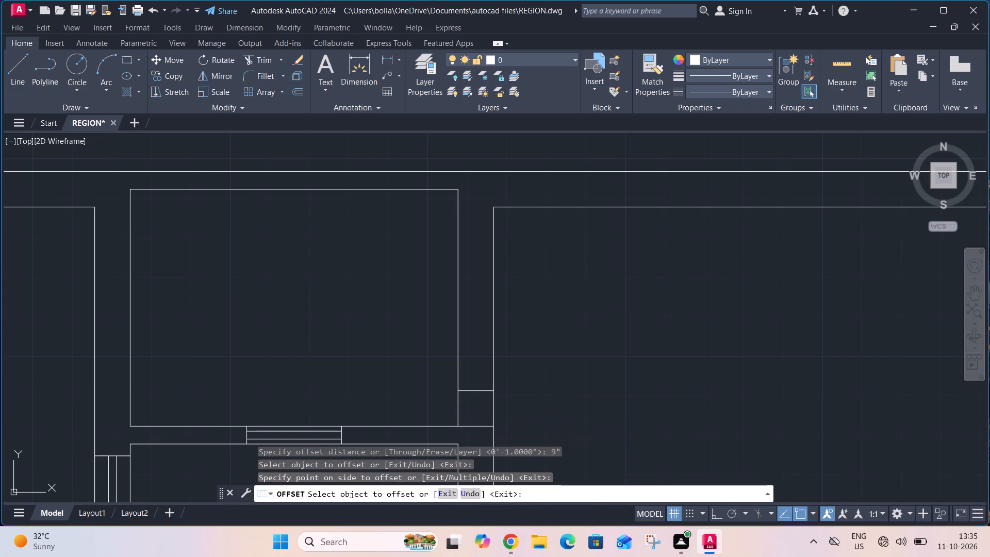
Offset the upper line across the top stacked room's east wall upward by 2'6".
type("O 2'6\"")
key("Return")
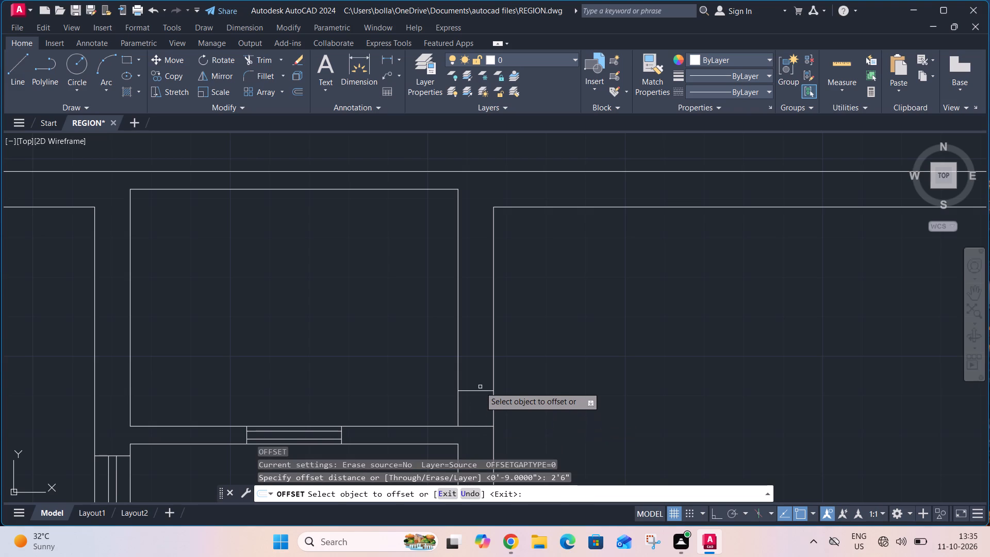
left_click(476, 389)
left_click(477, 381)
key("Escape")
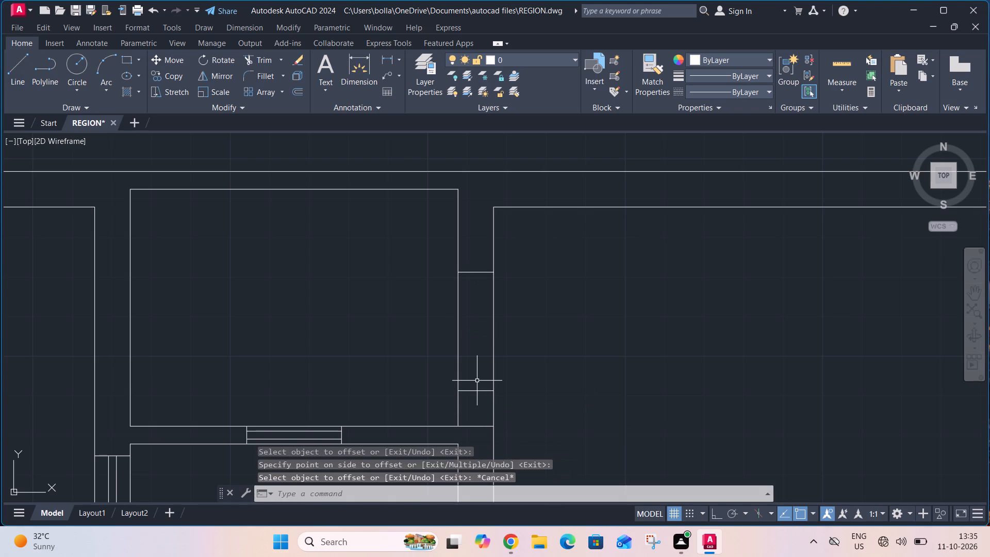
Trim the corner helper line and both wall faces between the offset lines to open the top stacked room's 2'6" doorway.
type("TR")
key("space")
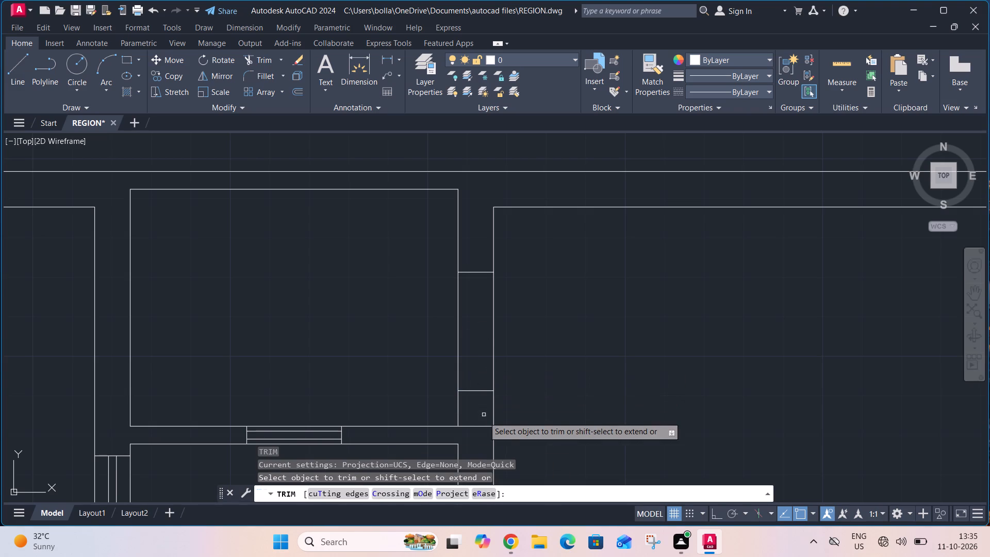
left_click(485, 426)
left_click(552, 366)
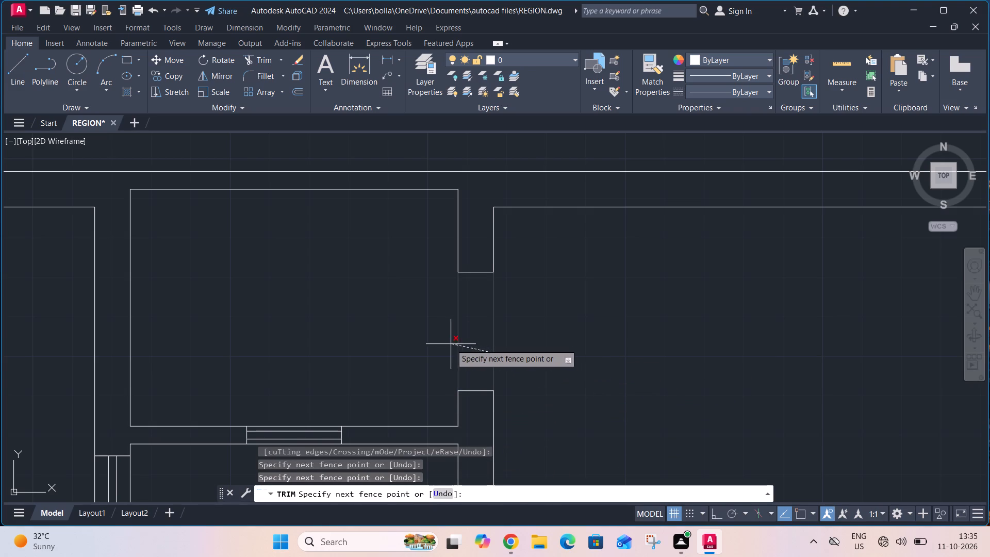
left_click(445, 345)
key("Escape")
Copy the window in the middle stacked room's west wall horizontally into its east wall.
scroll(500, 284, "down", 3)
scroll(477, 358, "up", 2)
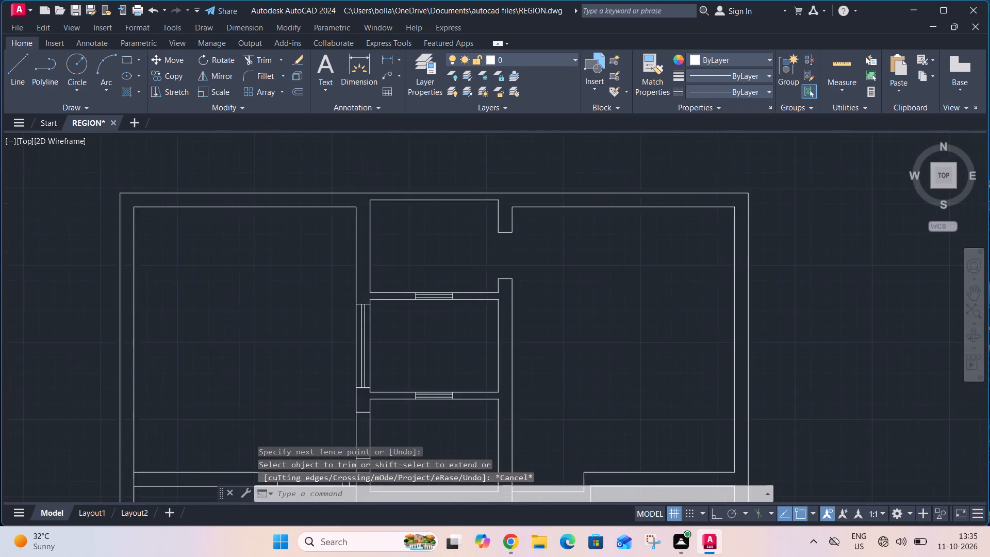
scroll(457, 335, "down", 1)
scroll(336, 302, "up", 1)
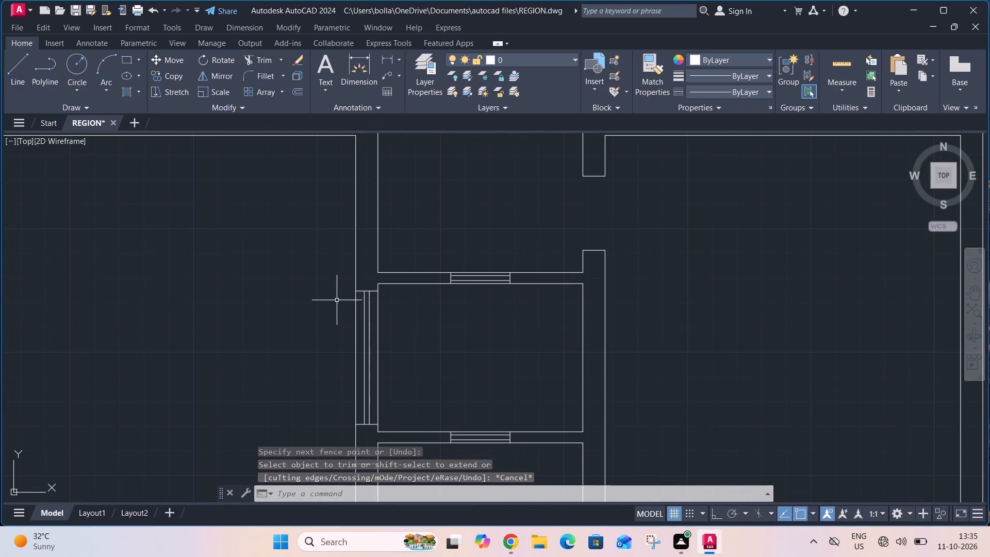
left_click(339, 283)
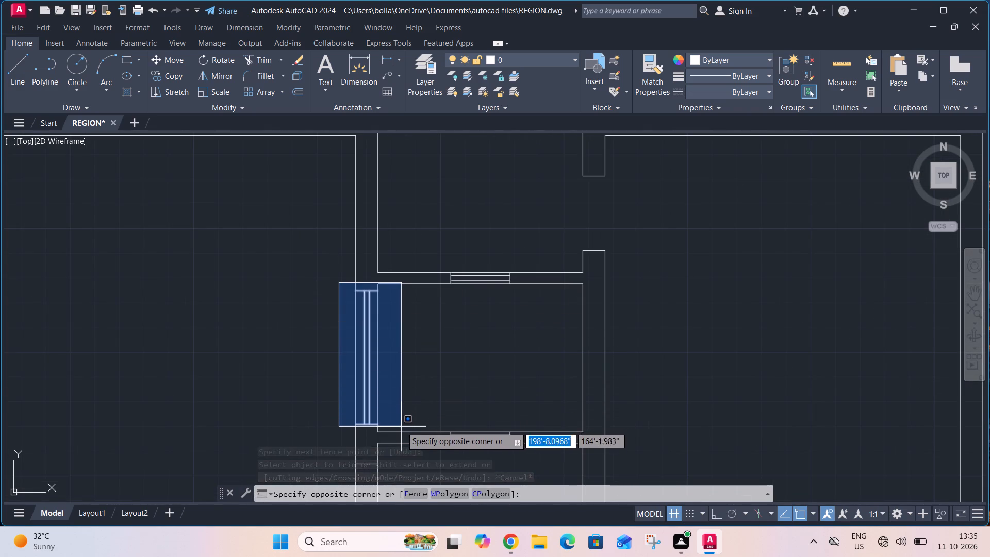
left_click(401, 427)
type("CO")
key("space")
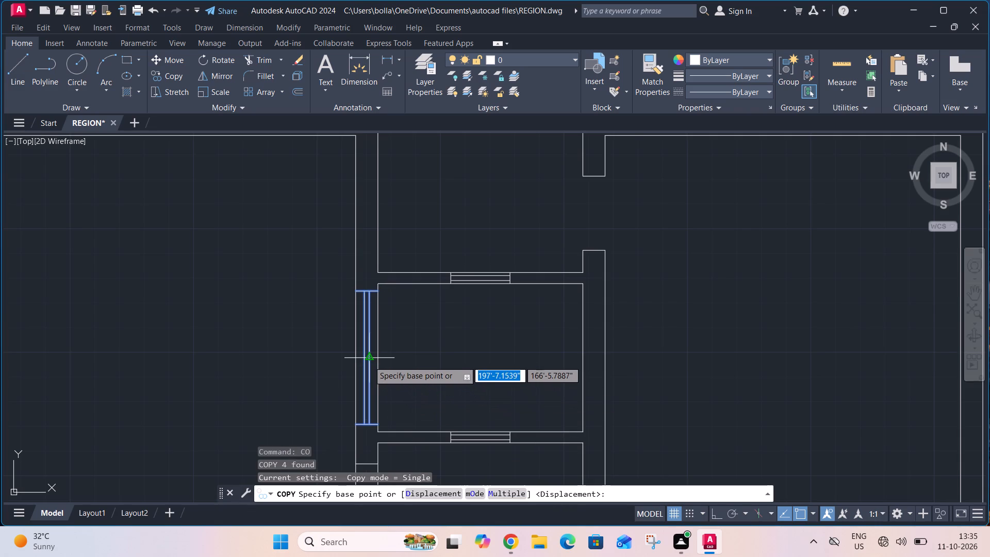
left_click(368, 361)
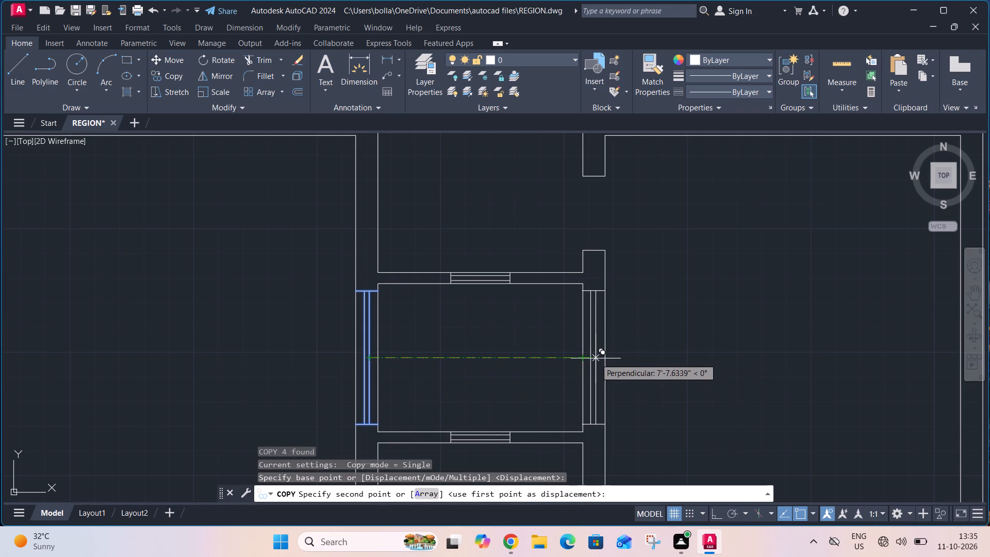
left_click(596, 358)
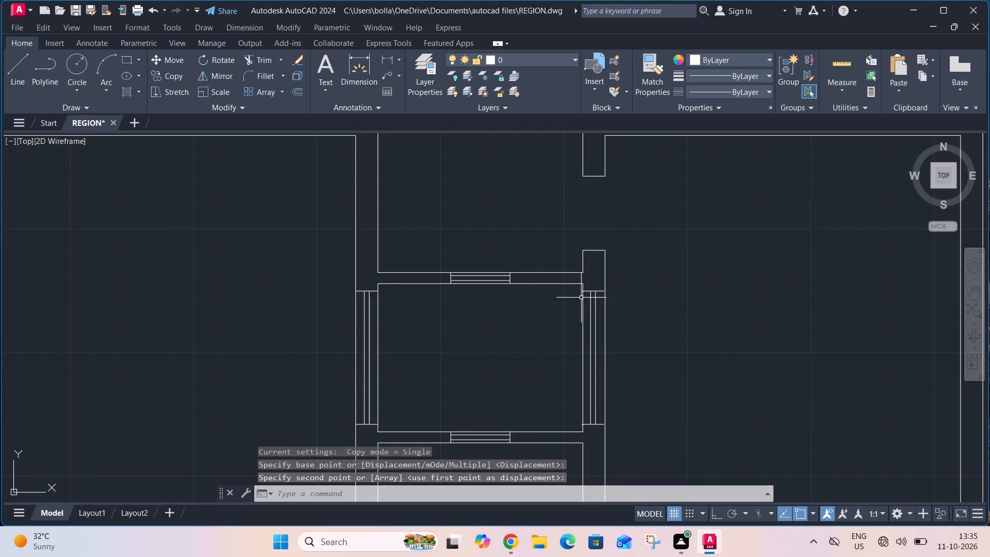
Move the copied window so its lower outer corner meets the outer face of the middle stacked room's east wall.
scroll(581, 297, "up", 4)
scroll(584, 238, "down", 3)
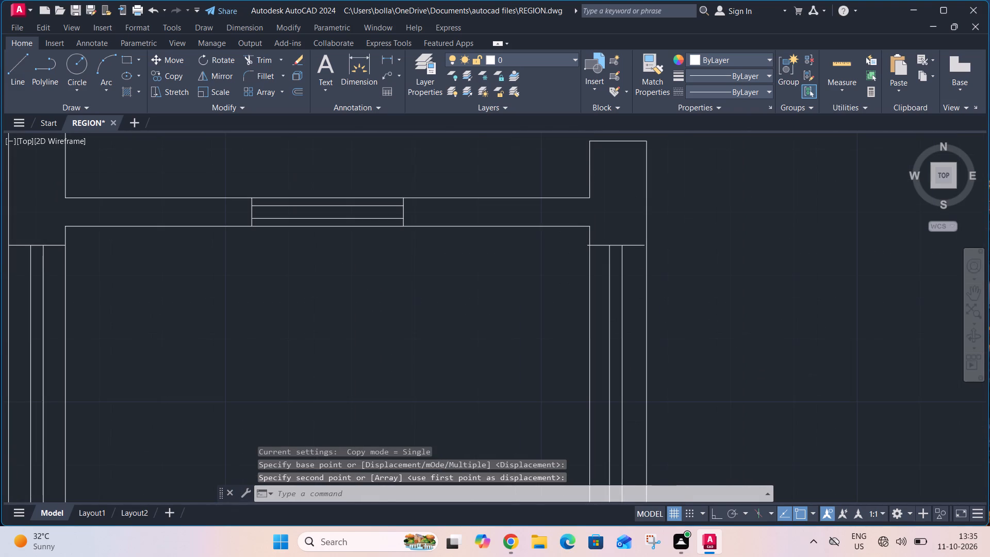
left_click(583, 233)
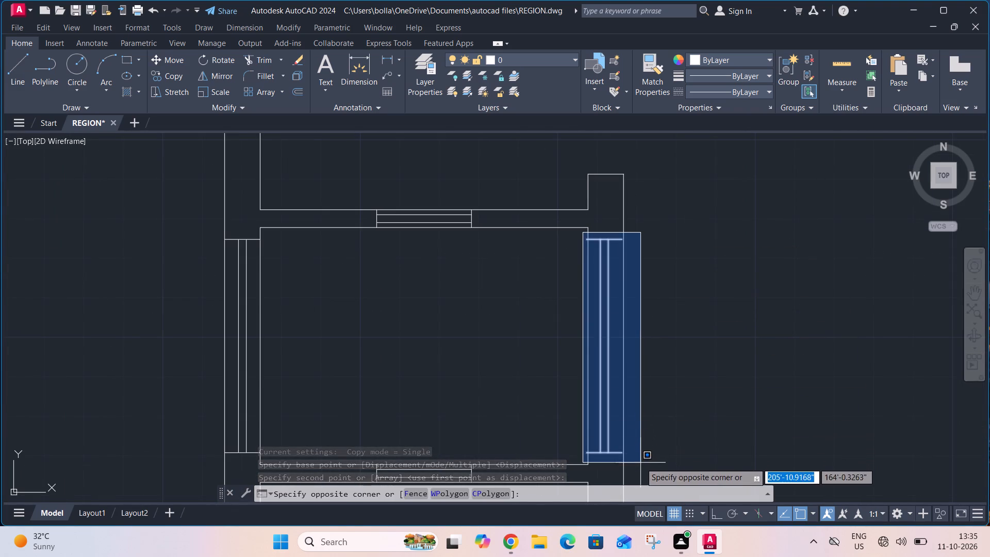
left_click(640, 463)
key("m")
key("space")
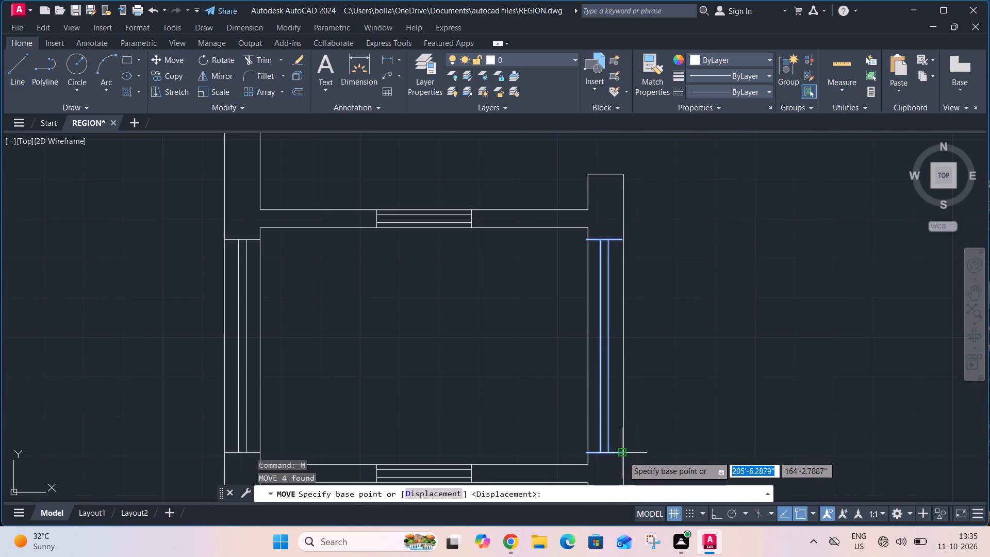
scroll(623, 456, "up", 4)
left_click(619, 437)
left_click(627, 436)
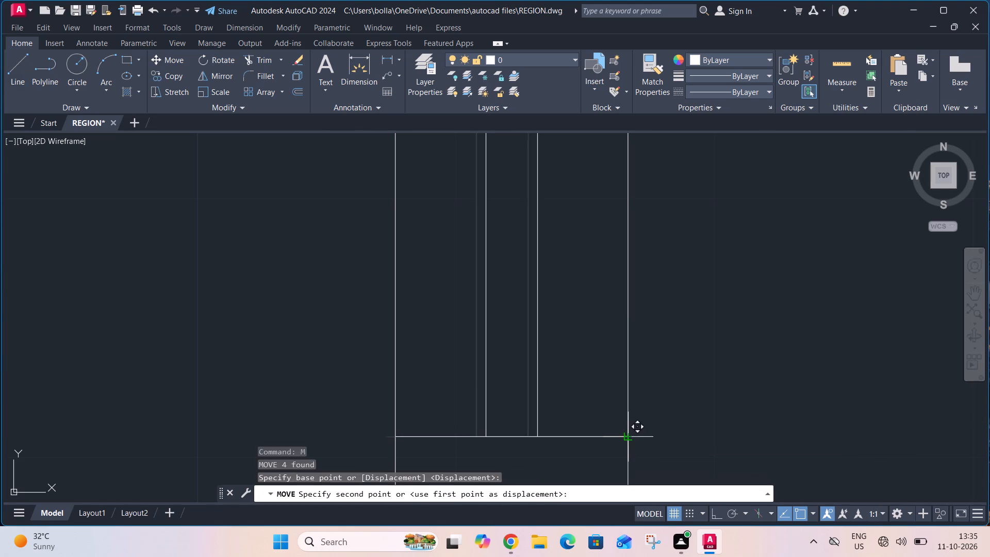
scroll(628, 435, "down", 6)
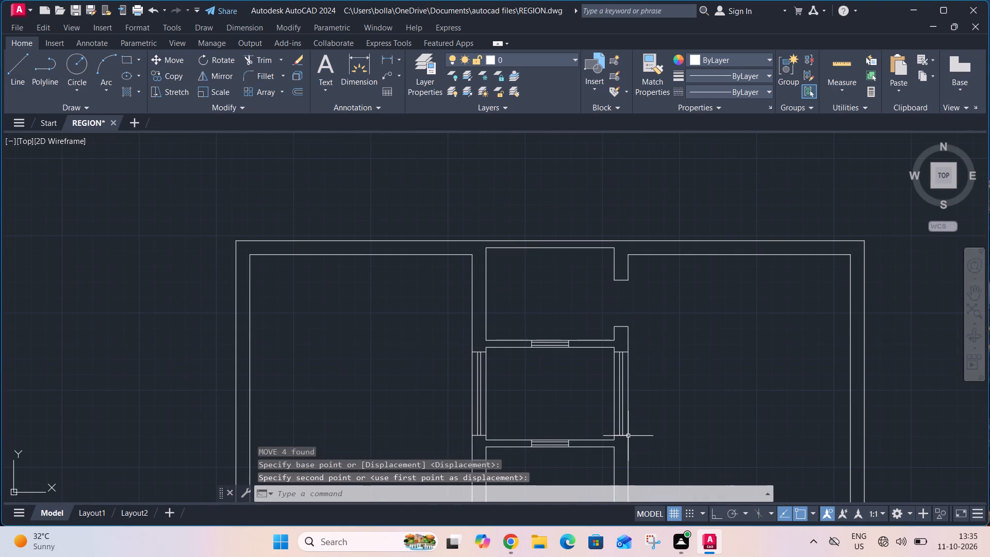
scroll(600, 320, "down", 1)
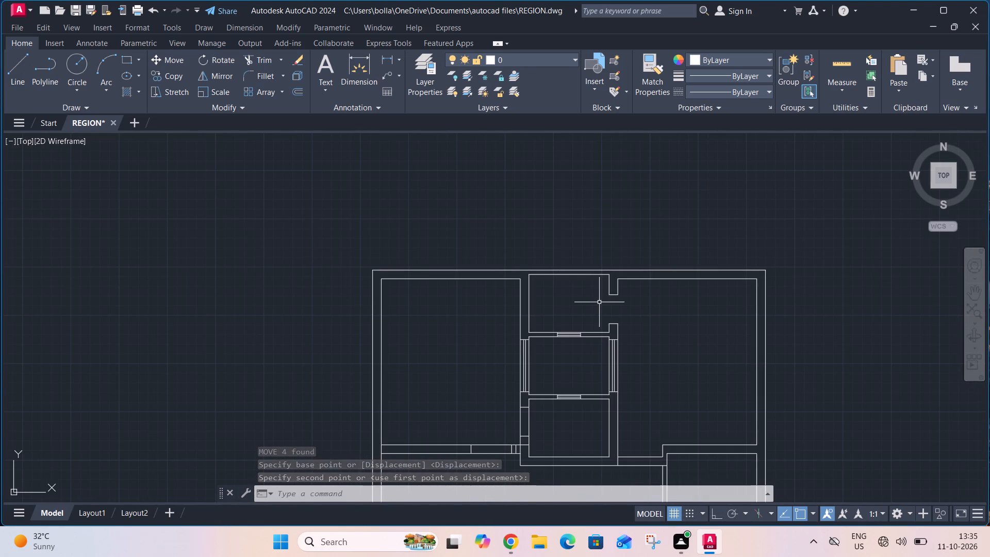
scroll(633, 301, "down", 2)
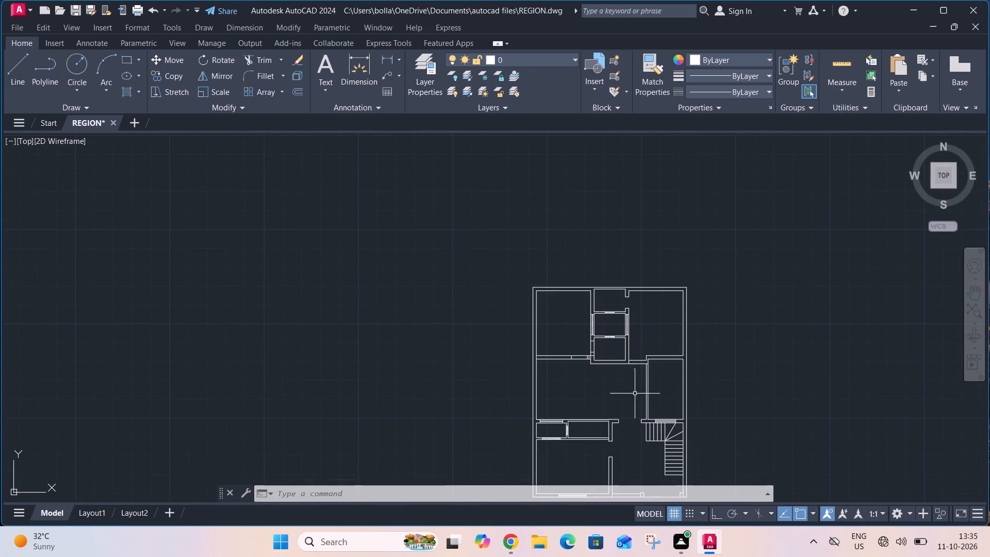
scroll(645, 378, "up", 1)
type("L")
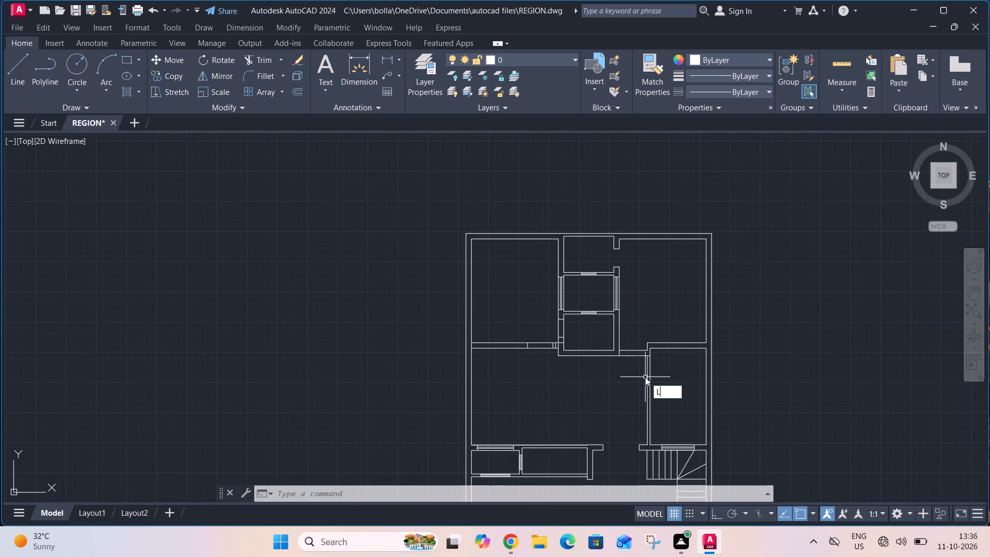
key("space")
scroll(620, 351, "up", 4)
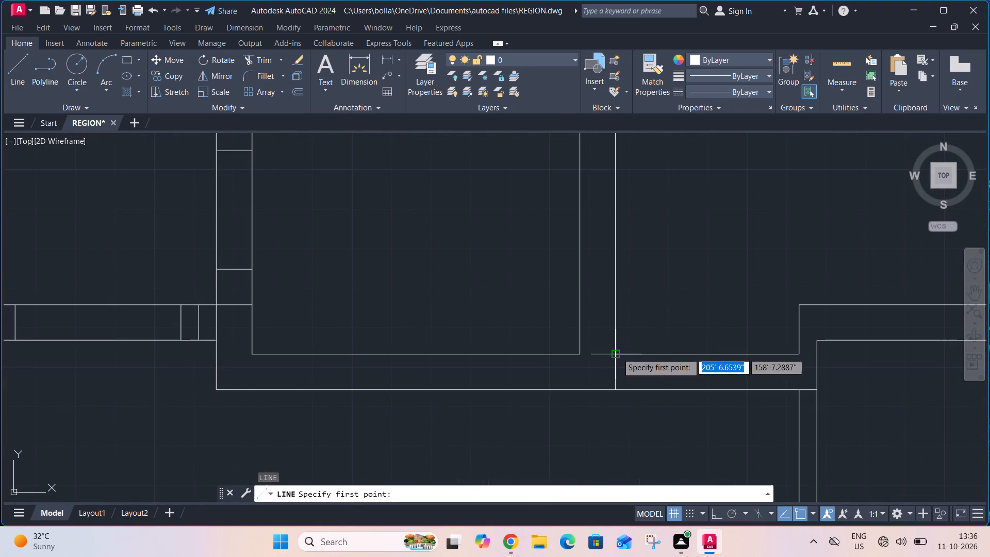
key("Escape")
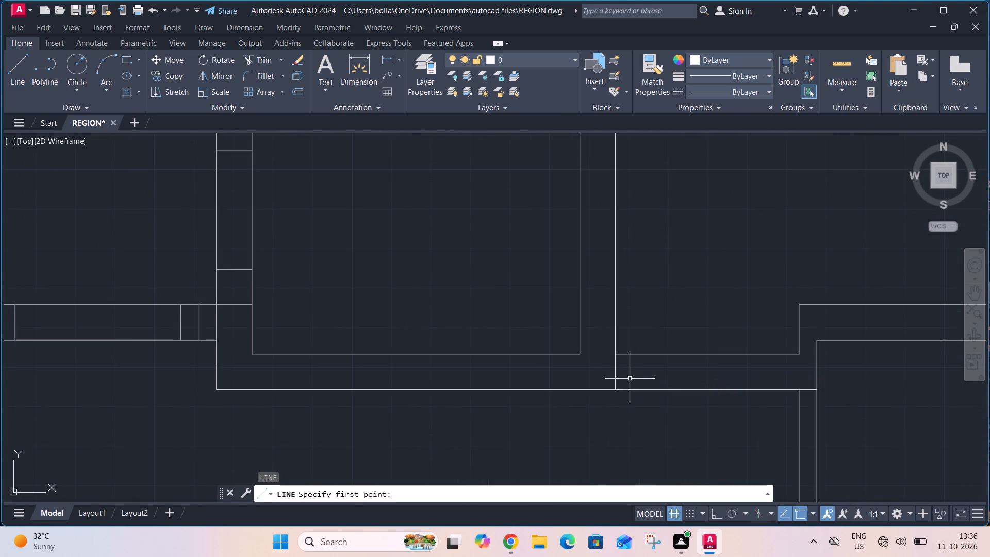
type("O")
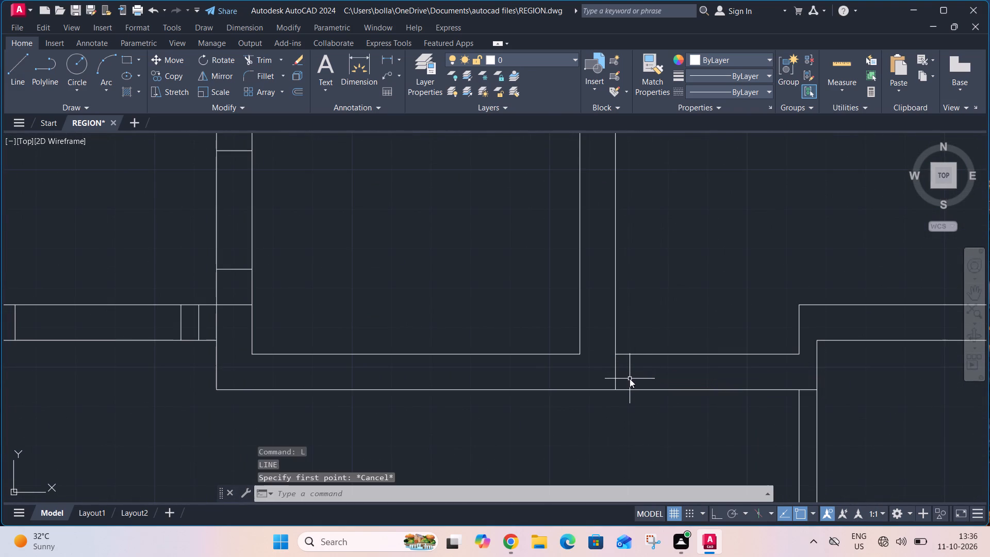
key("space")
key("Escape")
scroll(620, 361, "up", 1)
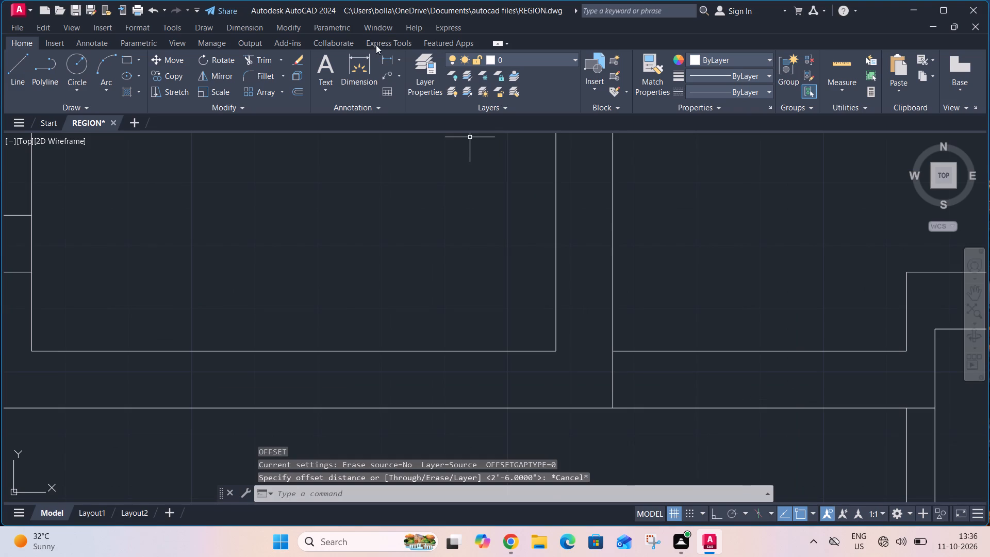
Measure the upper face of the short wall between the bottom stacked room's east wall and the jog to its east.
left_click(387, 57)
left_click(613, 348)
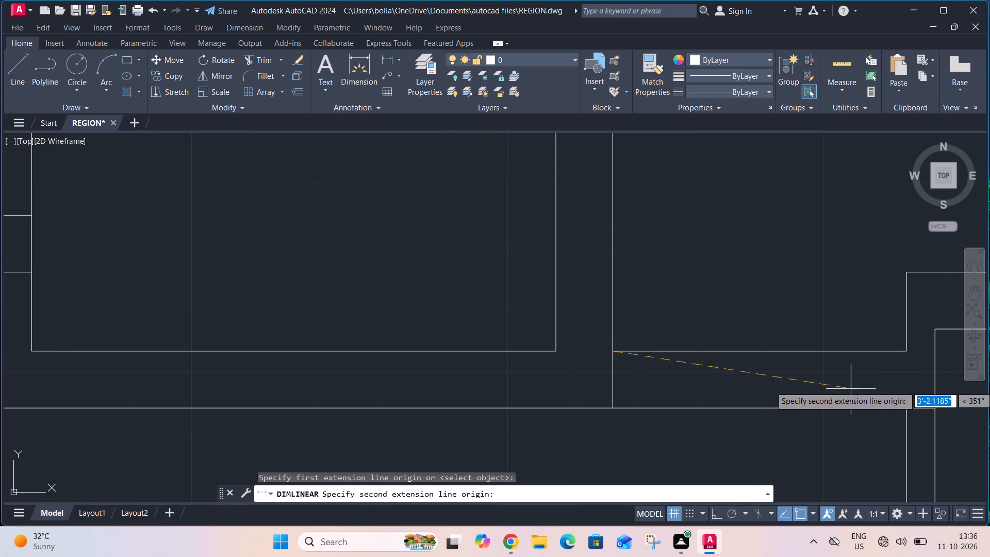
left_click(910, 350)
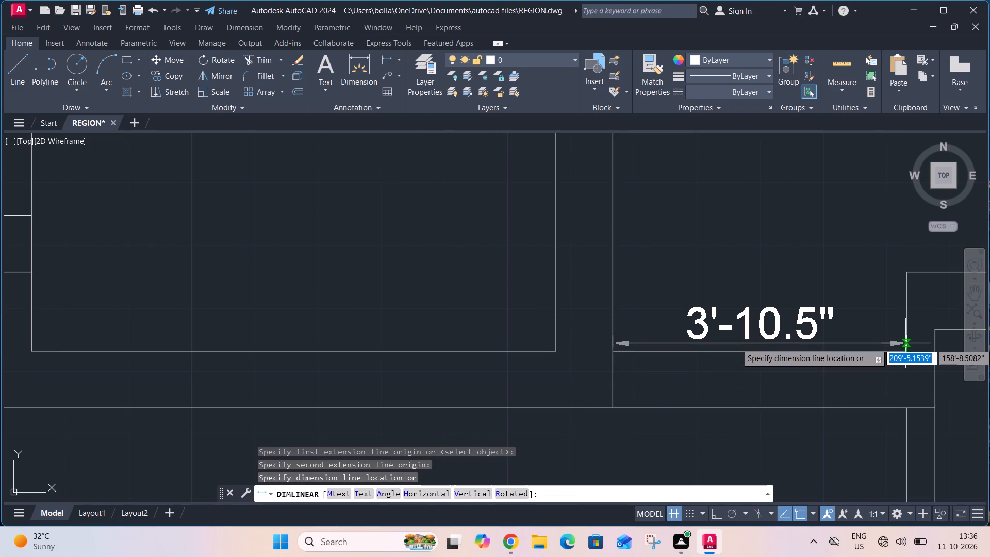
key("Escape")
Offset the outer line of the bottom stacked room's east wall 4.5" to the east.
type("O 4.5\"")
key("Return")
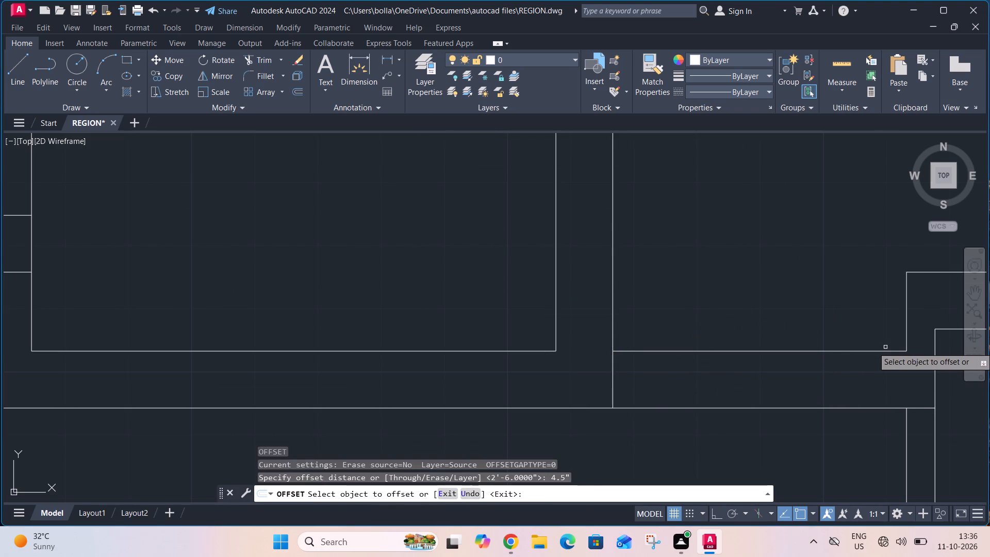
left_click(612, 389)
left_click(628, 385)
key("Escape")
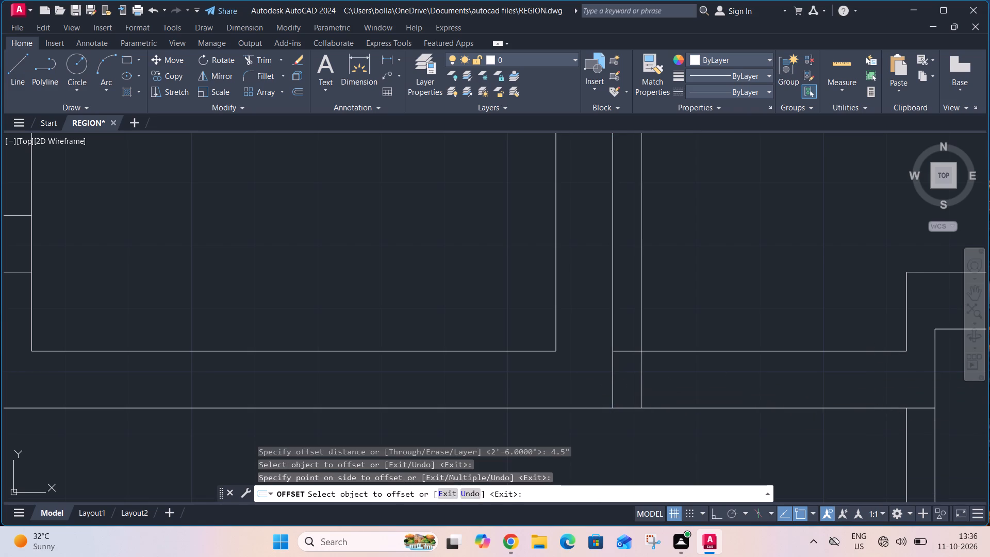
Offset the new 4.5" offset line a further 3'6" east to mark the other side of the doorway.
type("O")
key("space")
type("3/6\"")
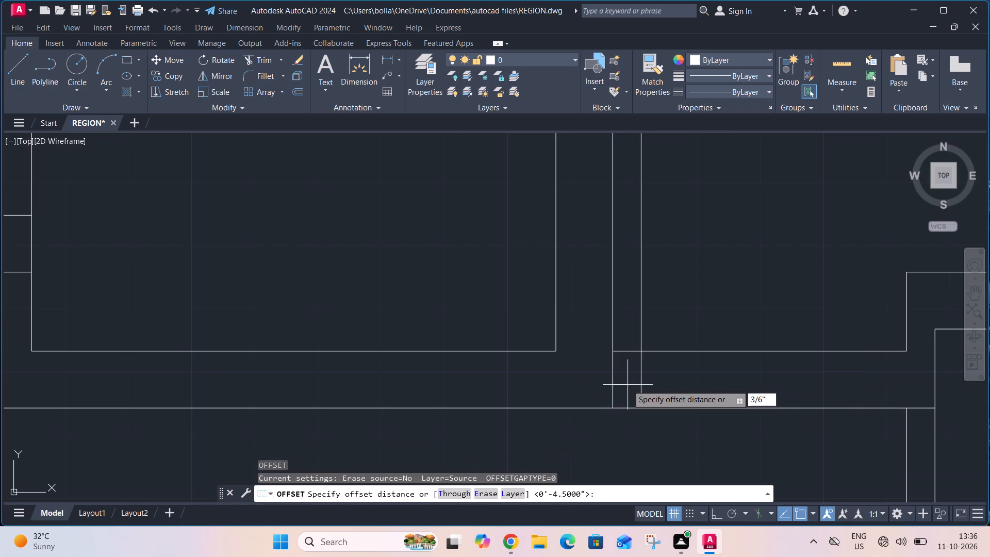
key("BackSpace")
key("BackSpace")
key("BackSpace")
type("'6\"")
key("Return")
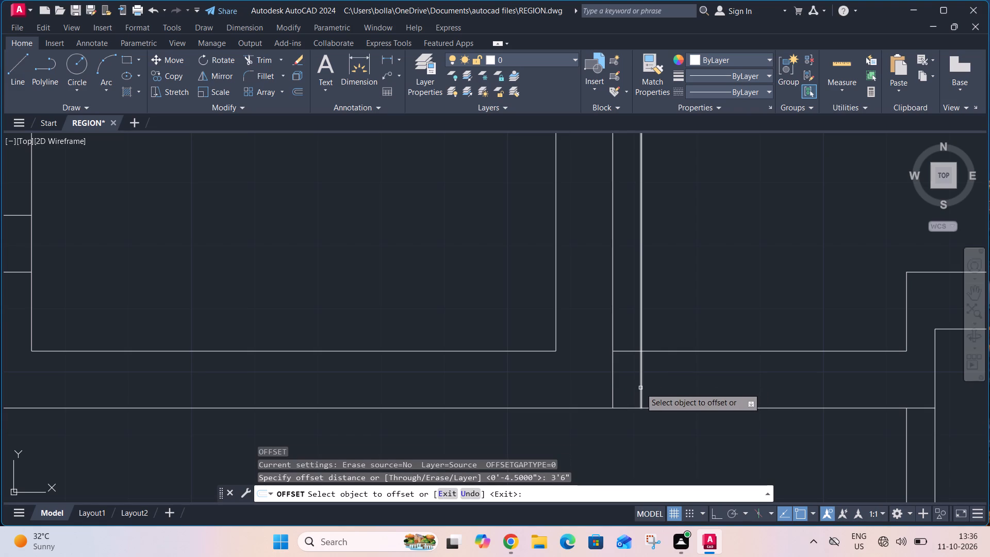
left_click(640, 388)
left_click(677, 385)
scroll(677, 385, "down", 2)
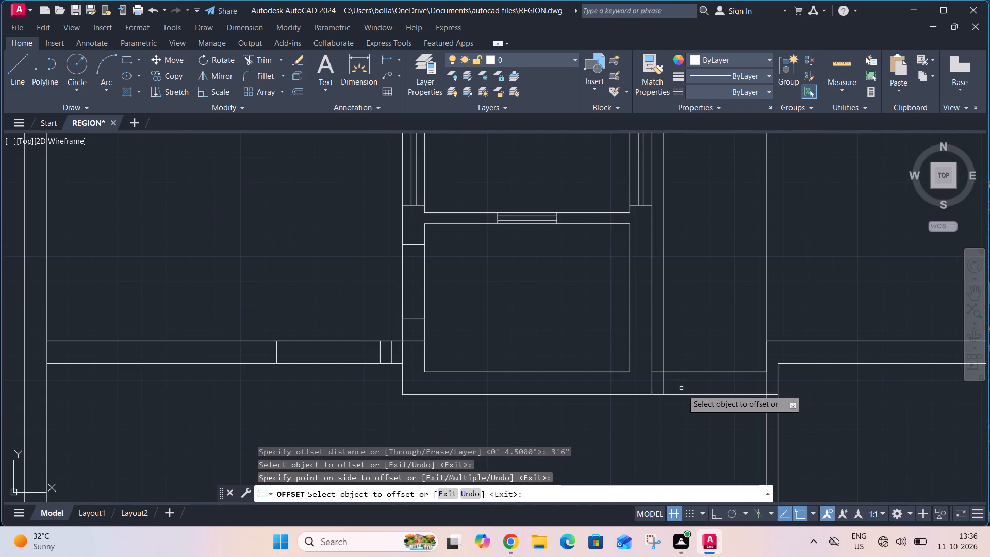
middle_click_drag(688, 394, 561, 414)
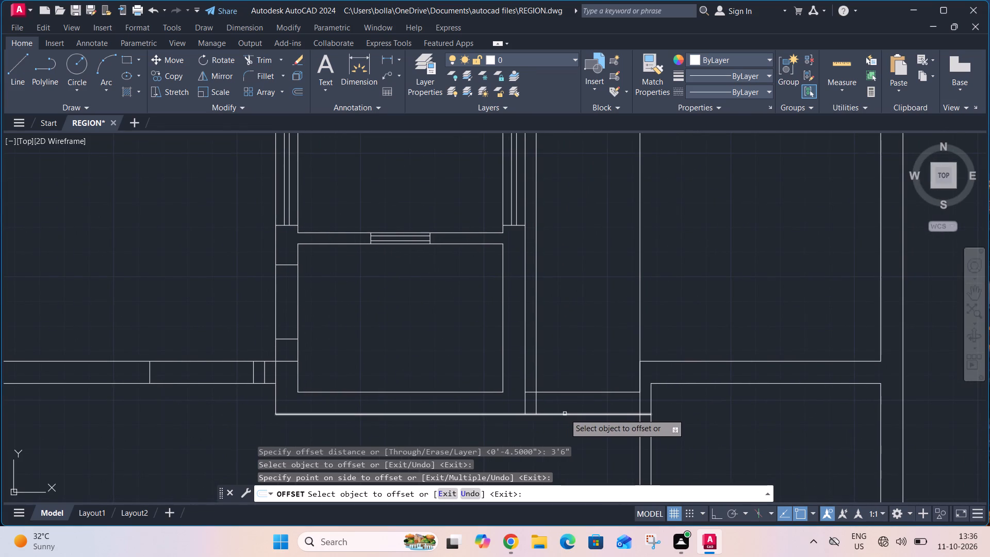
key("Escape")
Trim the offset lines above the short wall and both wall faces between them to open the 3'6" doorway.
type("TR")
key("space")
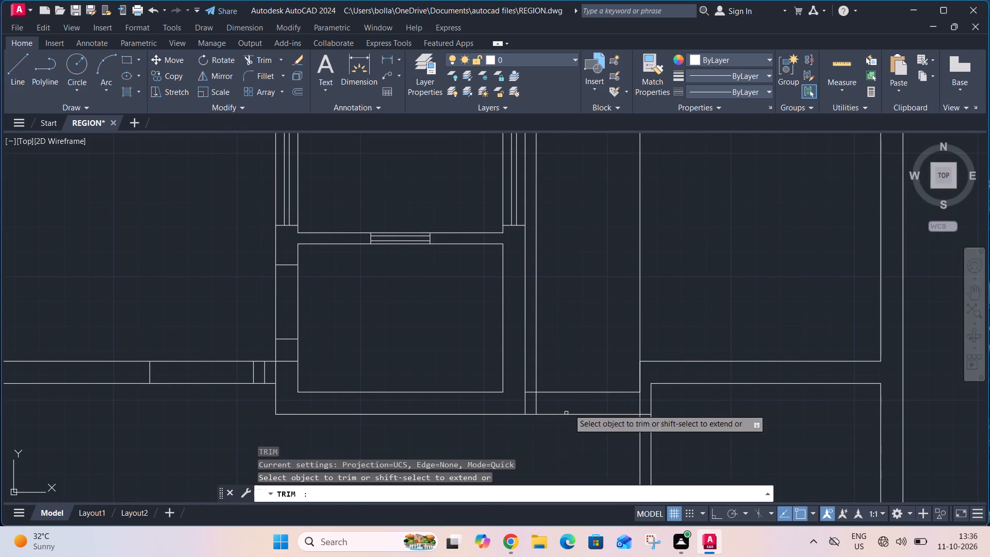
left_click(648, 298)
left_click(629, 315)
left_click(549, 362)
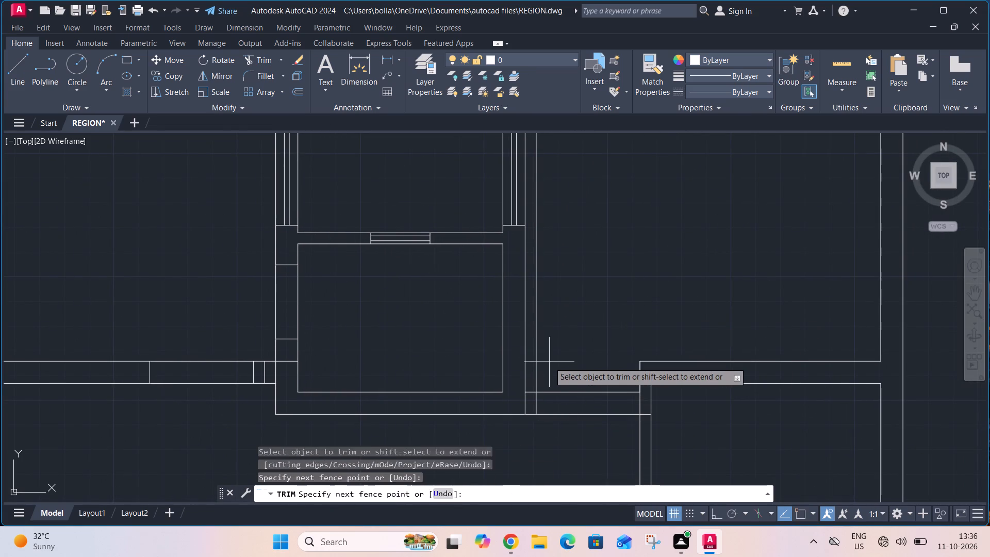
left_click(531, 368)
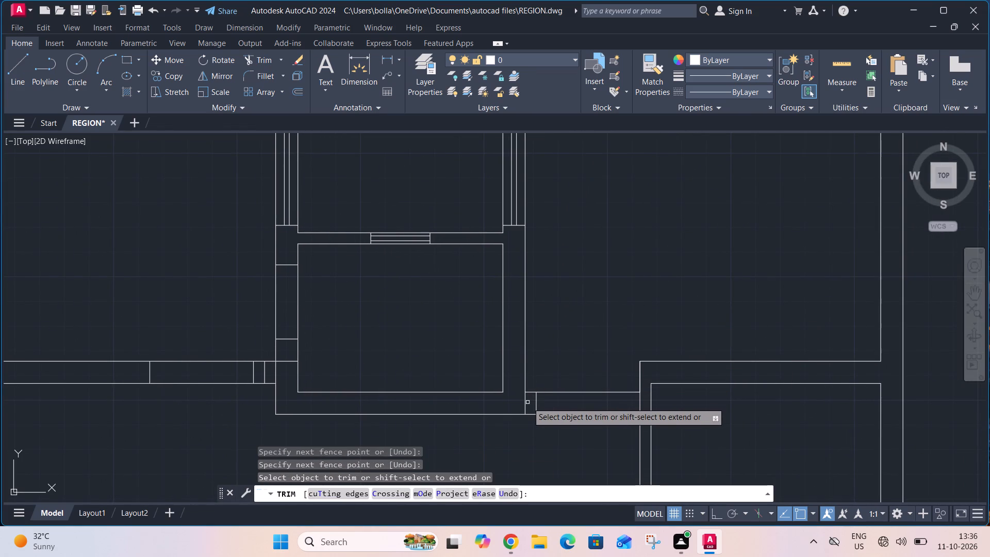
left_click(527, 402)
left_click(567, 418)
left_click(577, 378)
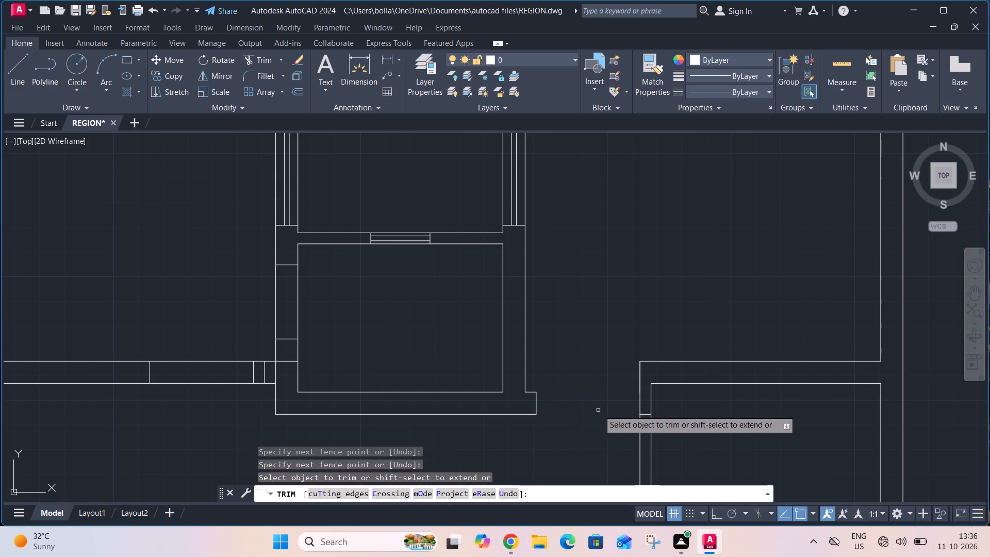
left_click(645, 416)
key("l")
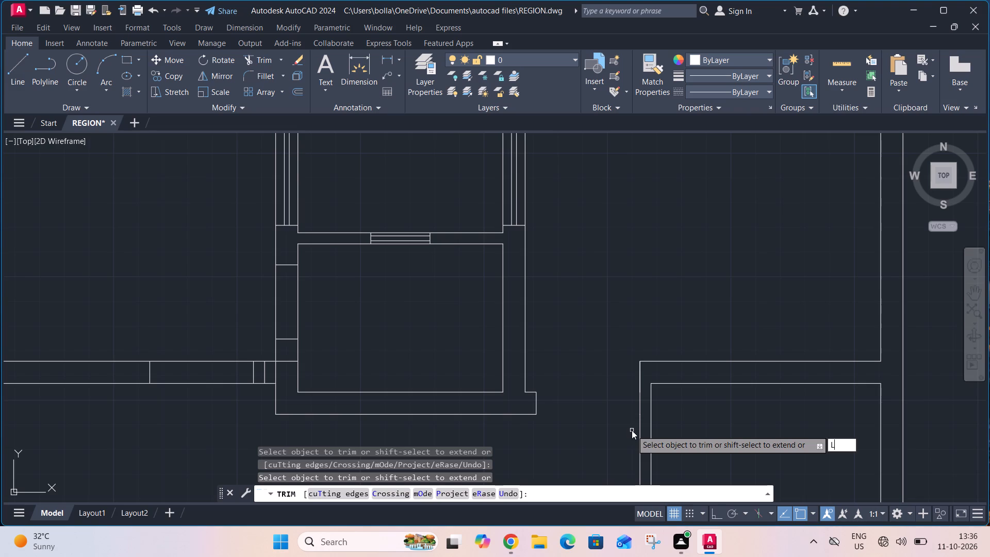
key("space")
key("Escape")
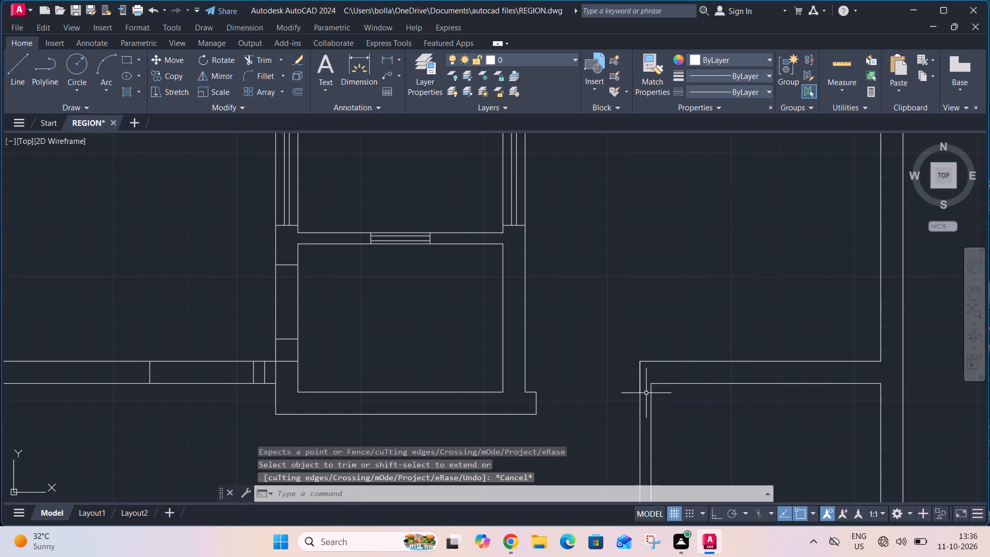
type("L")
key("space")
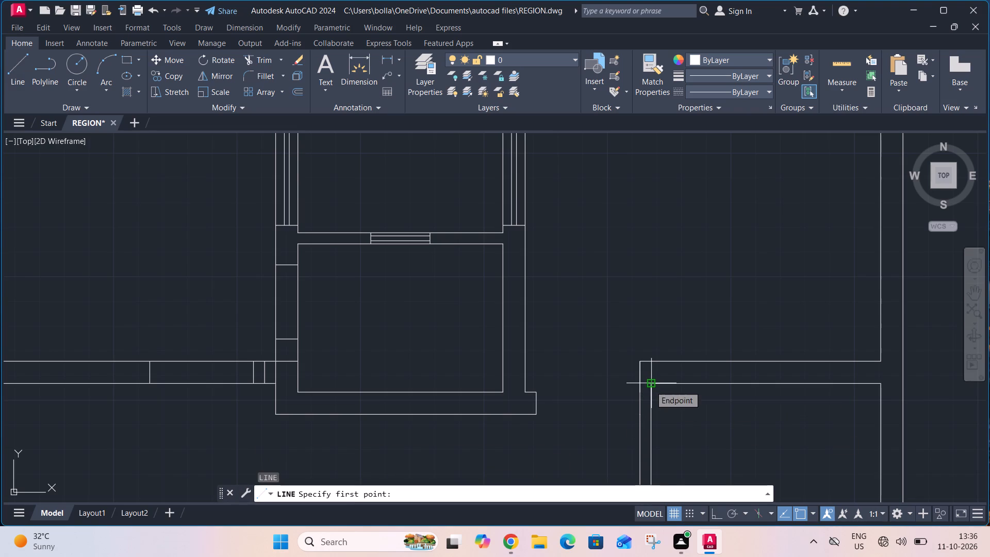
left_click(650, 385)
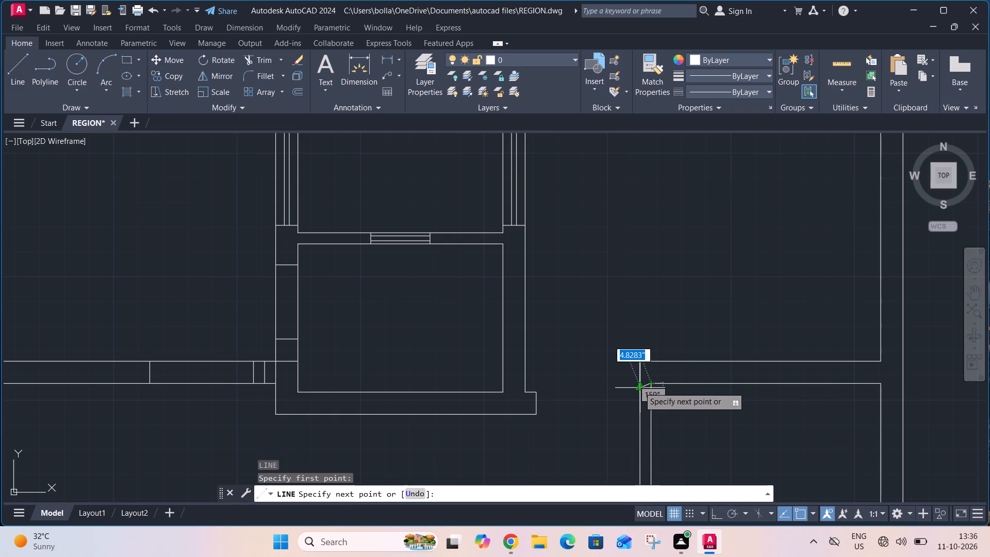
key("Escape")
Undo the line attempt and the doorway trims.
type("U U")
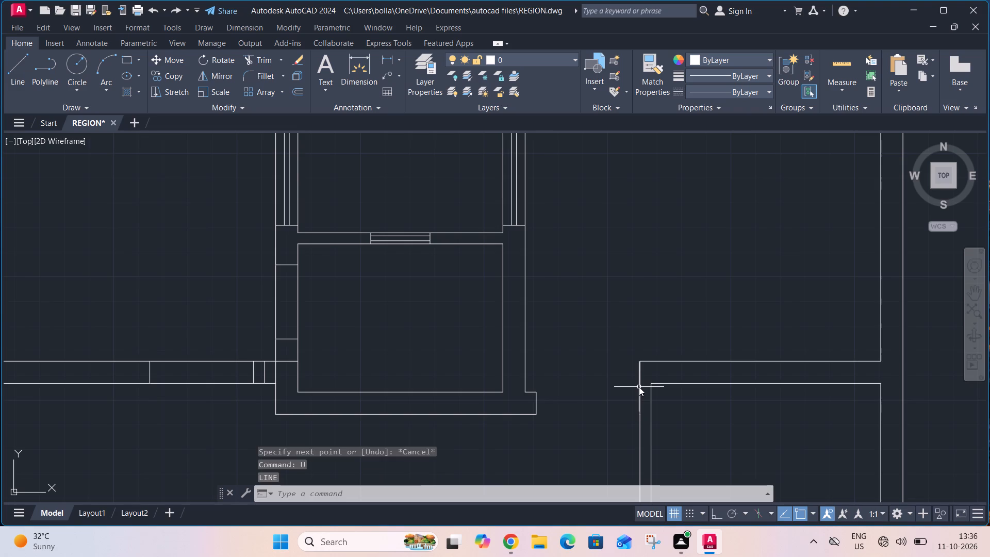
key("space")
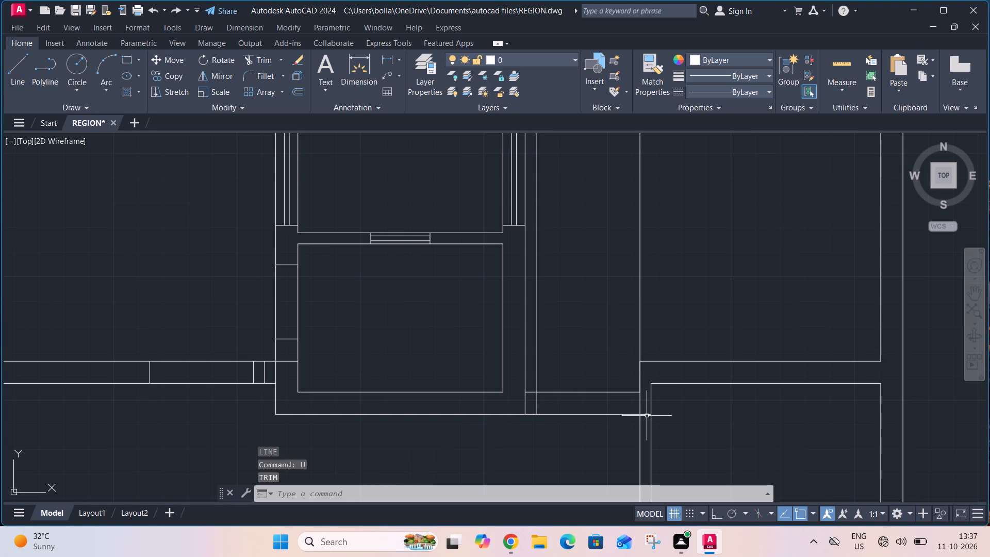
Trim both offset lines above the short wall, plus the leftover line pieces at its junctions with the stacked room and the east partition.
middle_click_drag(663, 422, 596, 379)
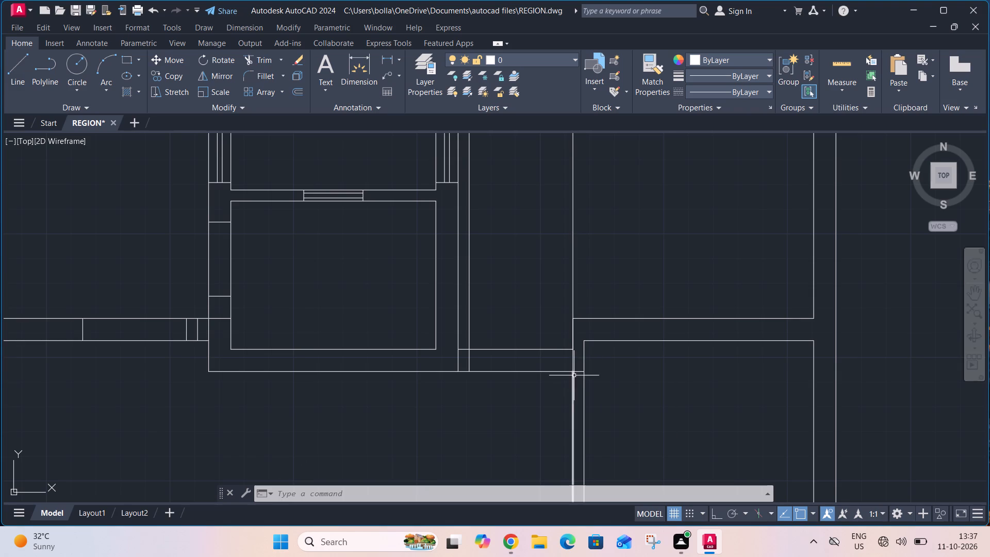
key("t")
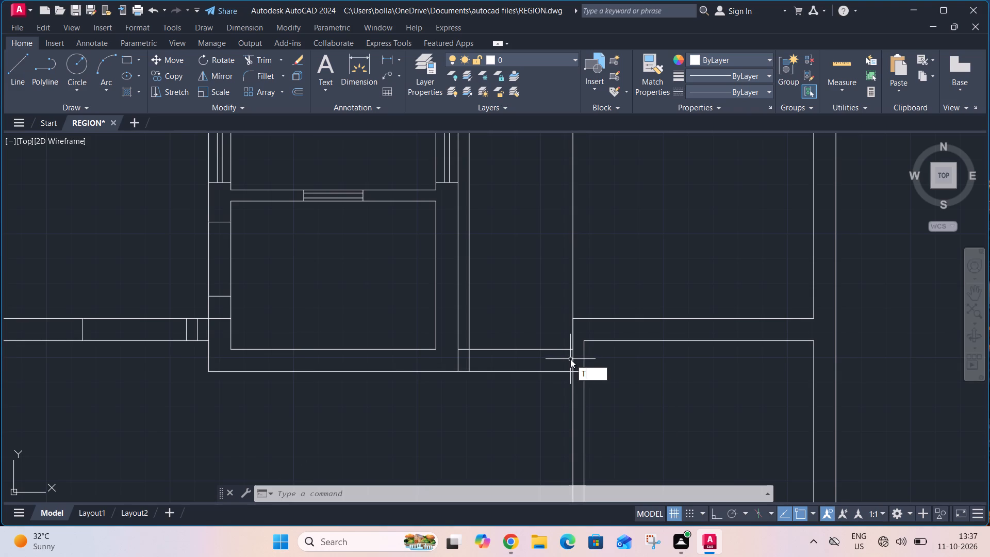
type("R")
key("space")
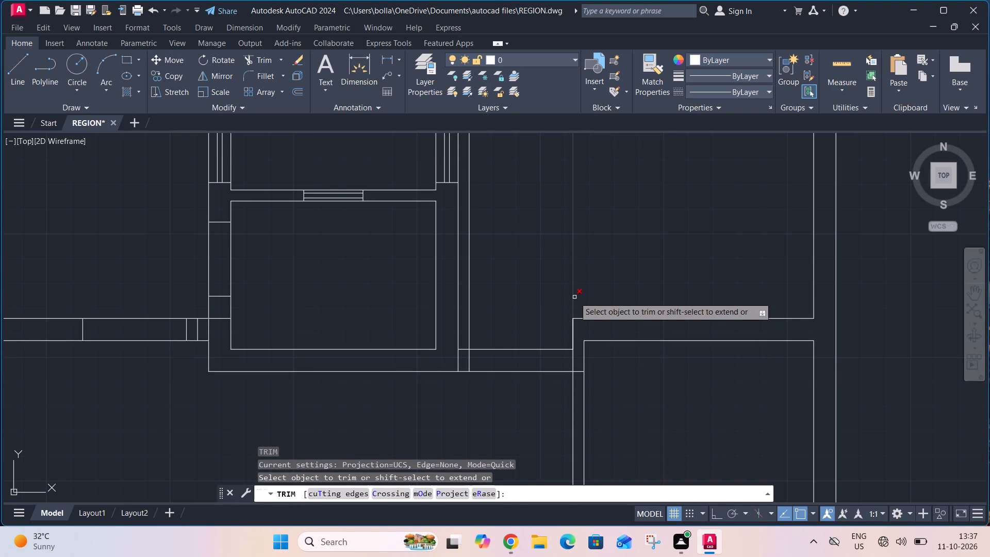
left_click(574, 297)
left_click(469, 319)
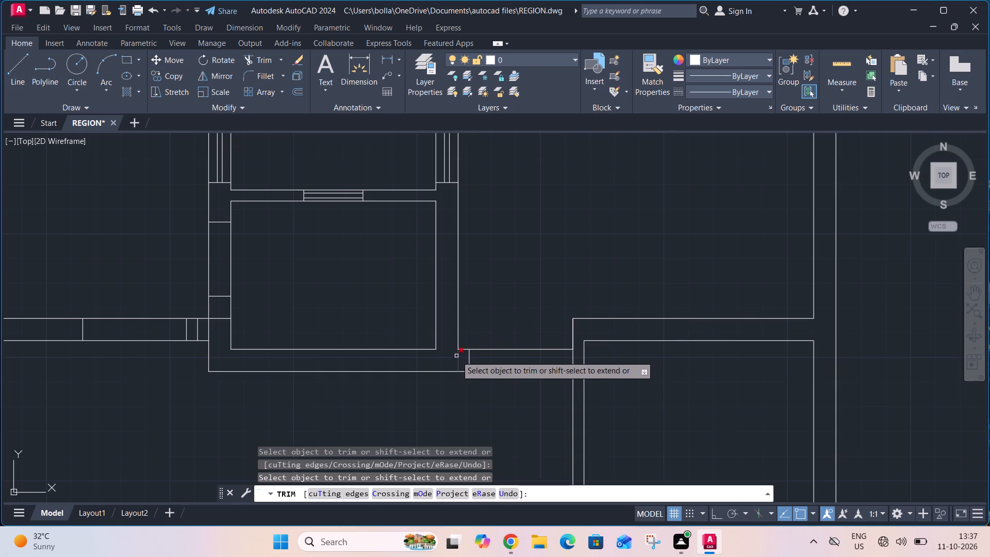
left_click(456, 357)
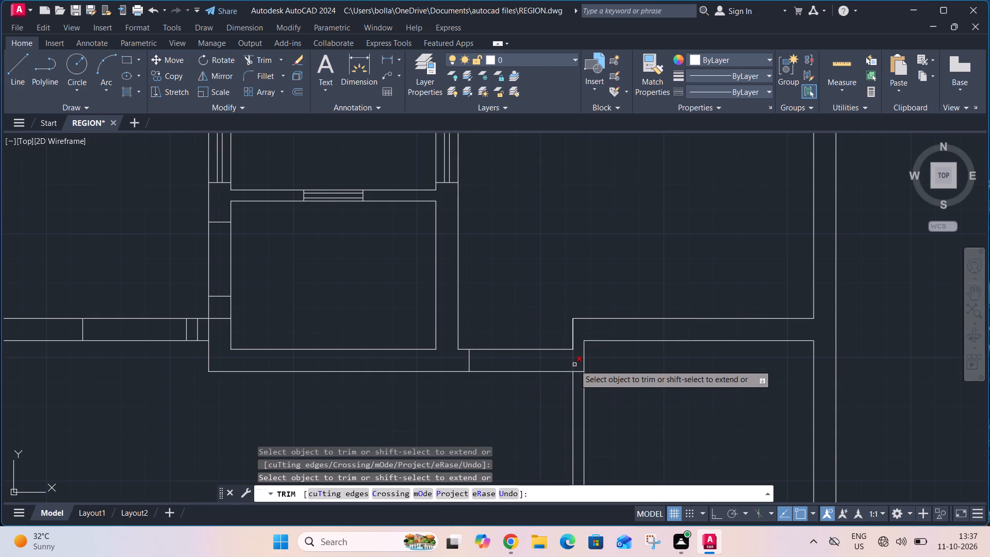
left_click(574, 365)
left_click(575, 371)
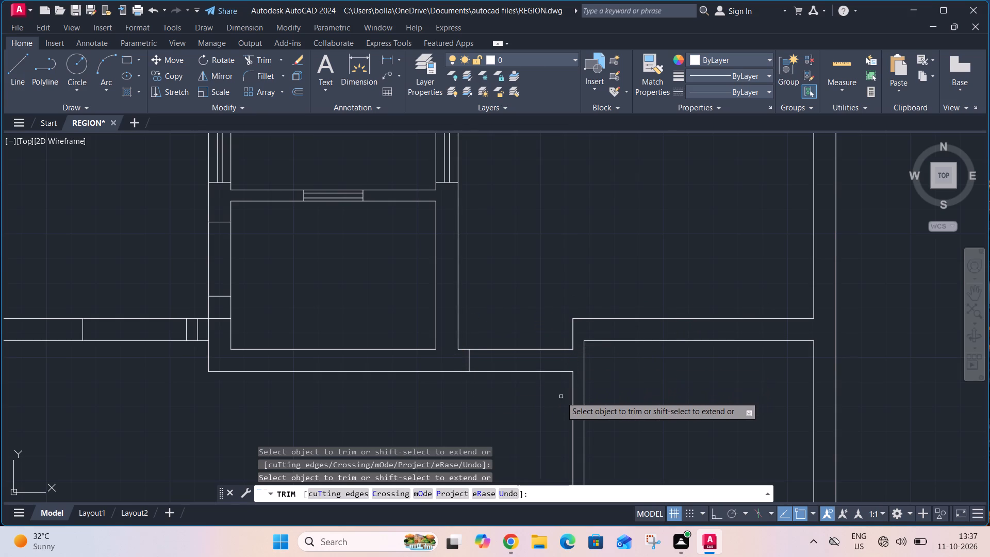
key("Escape")
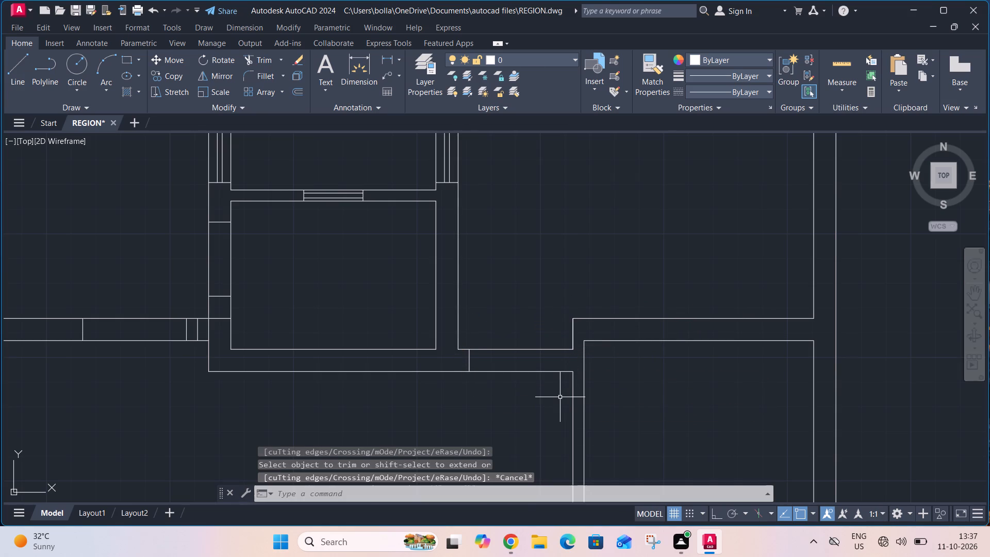
Draw a short line across the top of the east partition, level with the short wall's south face.
type("L")
key("space")
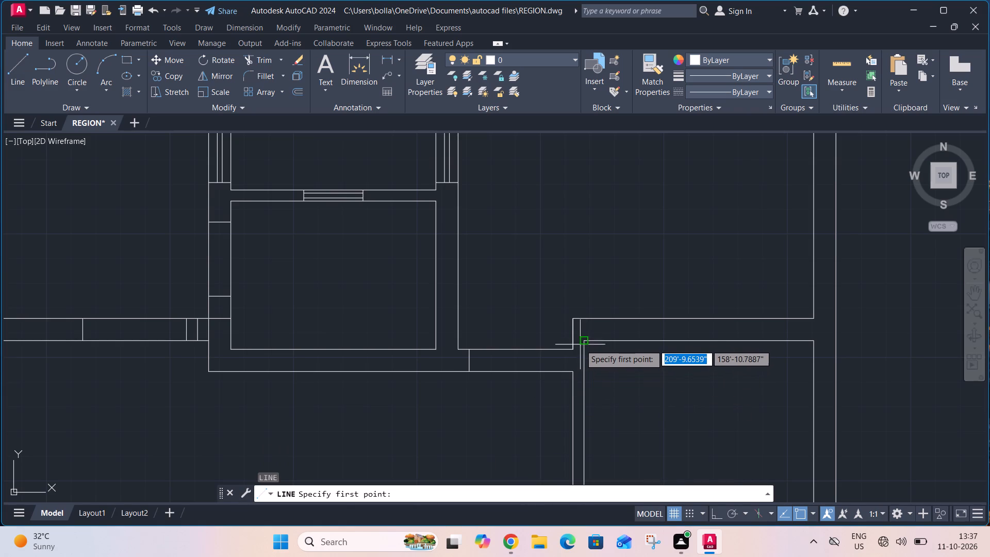
left_click(572, 371)
left_click(585, 371)
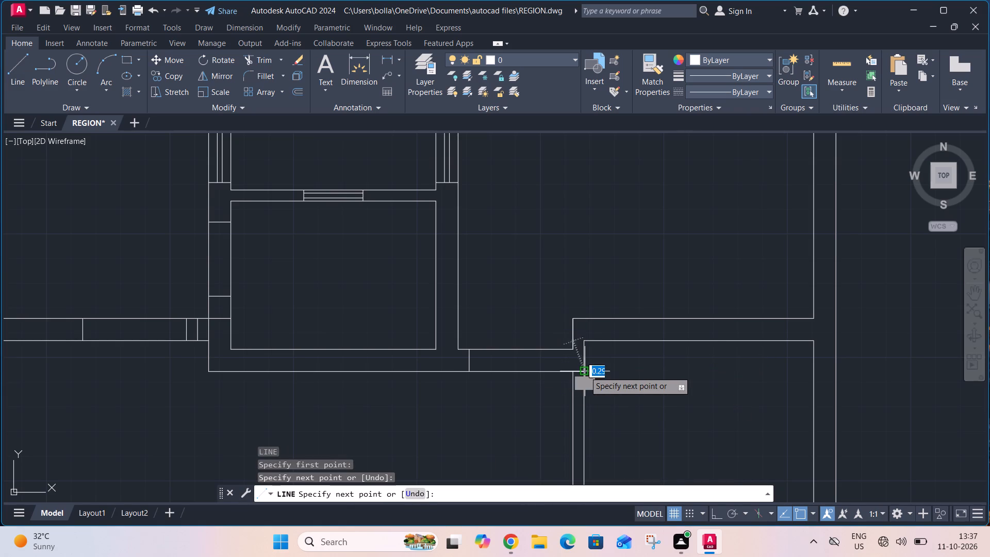
key("Escape")
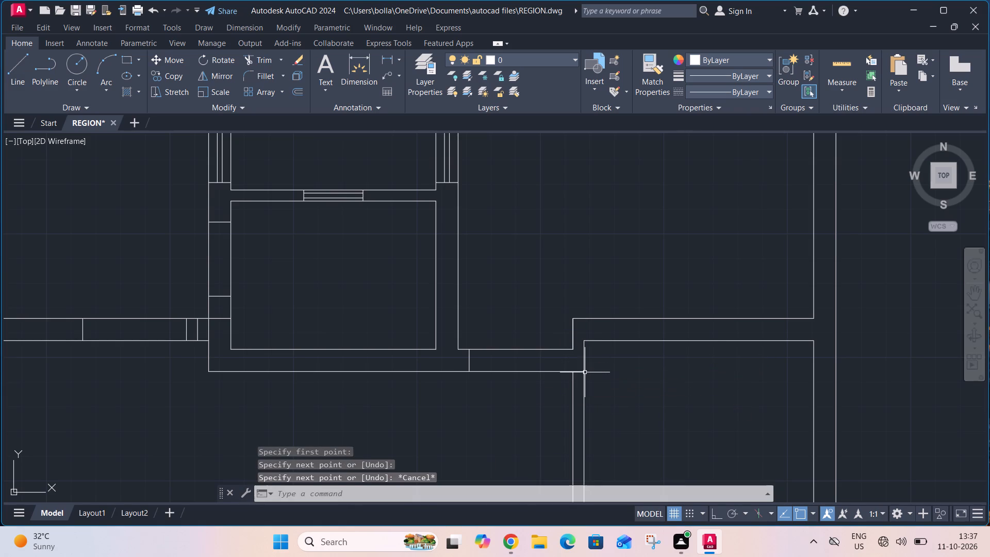
Offset the short line across the east partition 4.5" south to mark the doorway's near side.
type("O")
key("space")
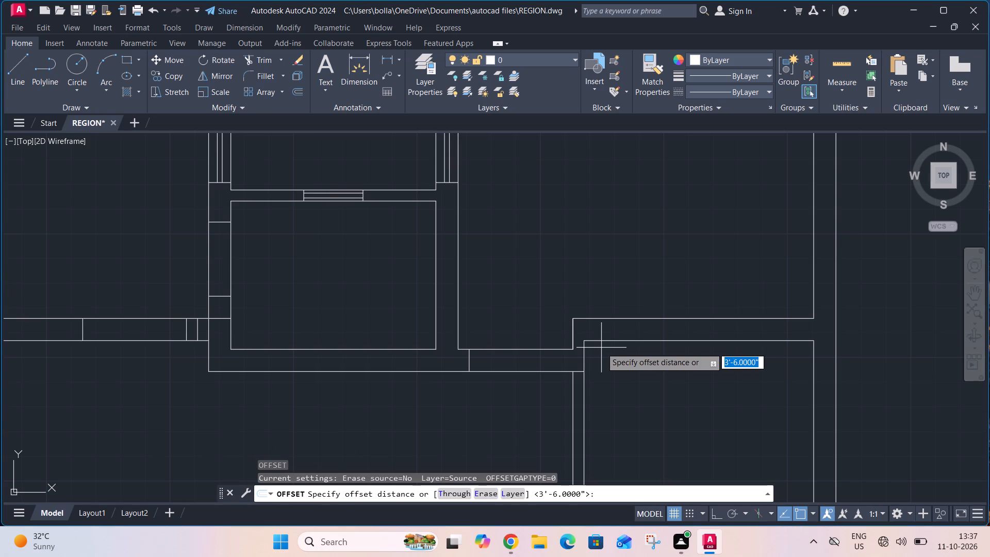
type("4.5\"")
key("Return")
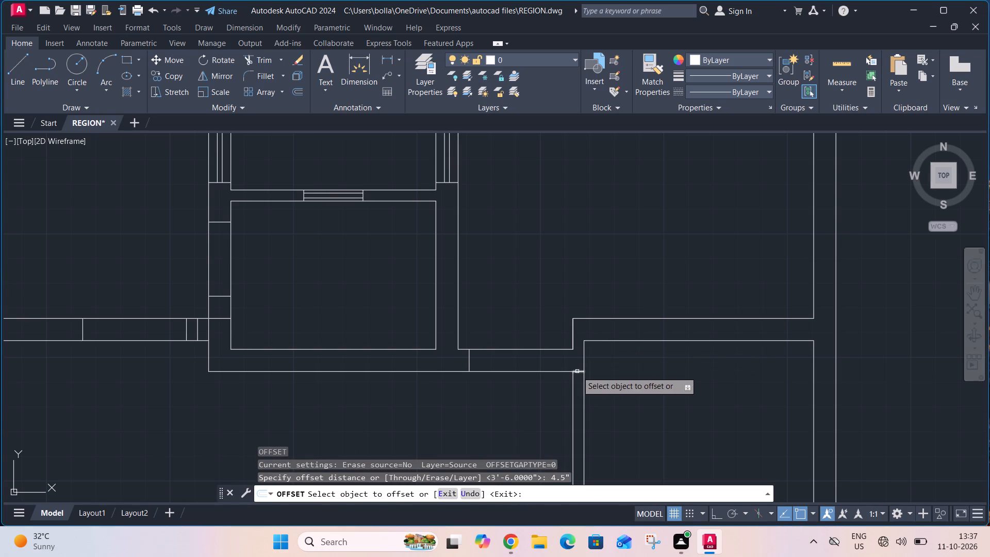
left_click(577, 370)
left_click(581, 394)
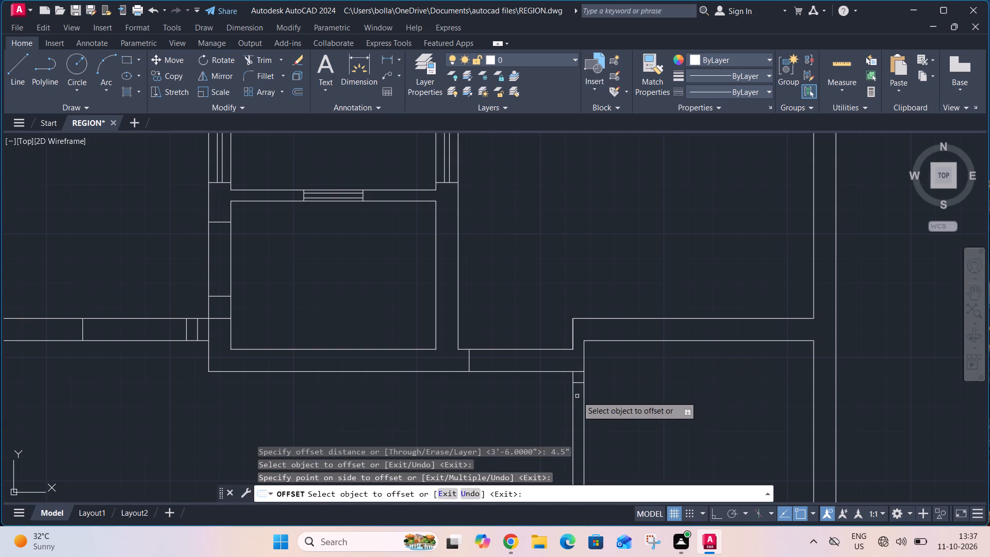
key("Escape")
Offset the 4.5" offset line a further 3' south along the east partition to mark the doorway's far side.
type("O")
key("space")
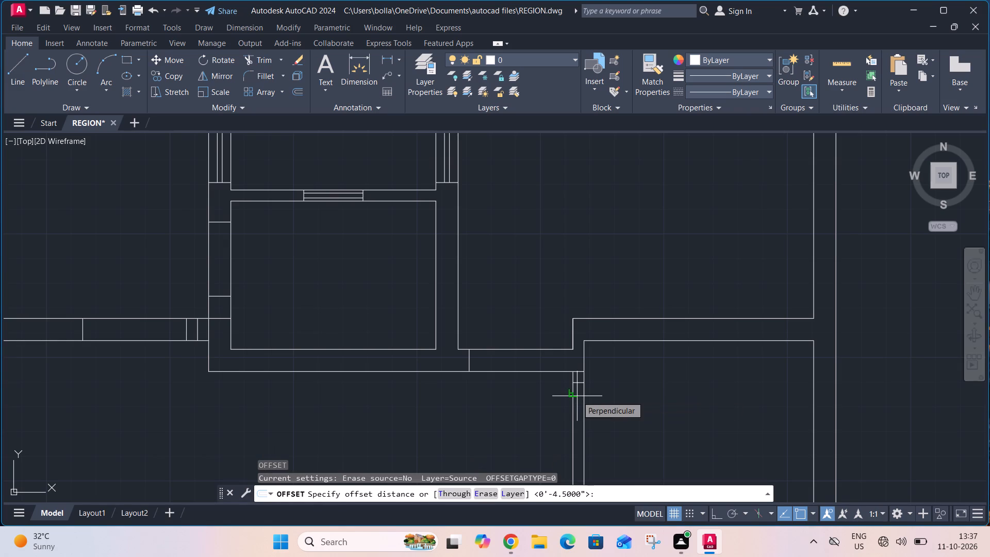
type("3'")
key("Return")
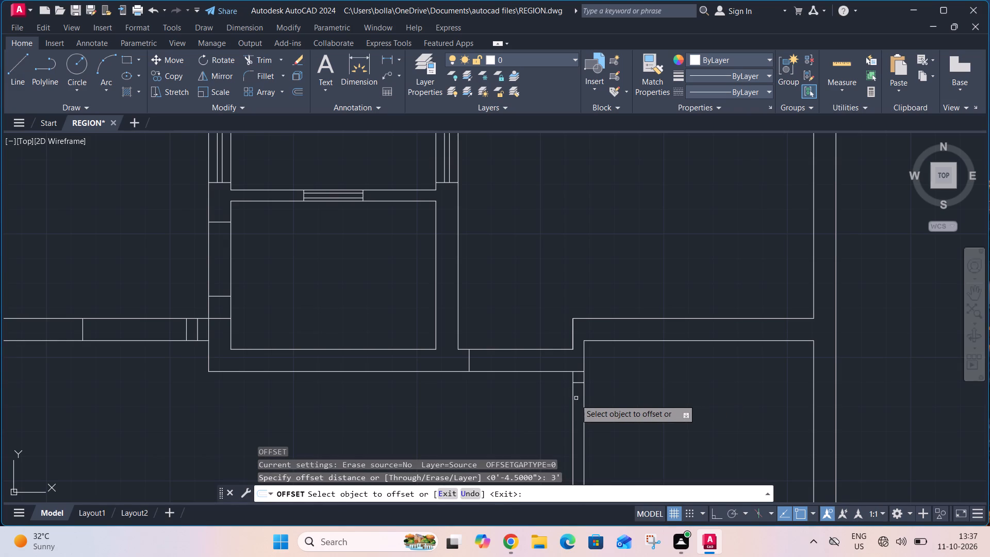
scroll(577, 399, "up", 2)
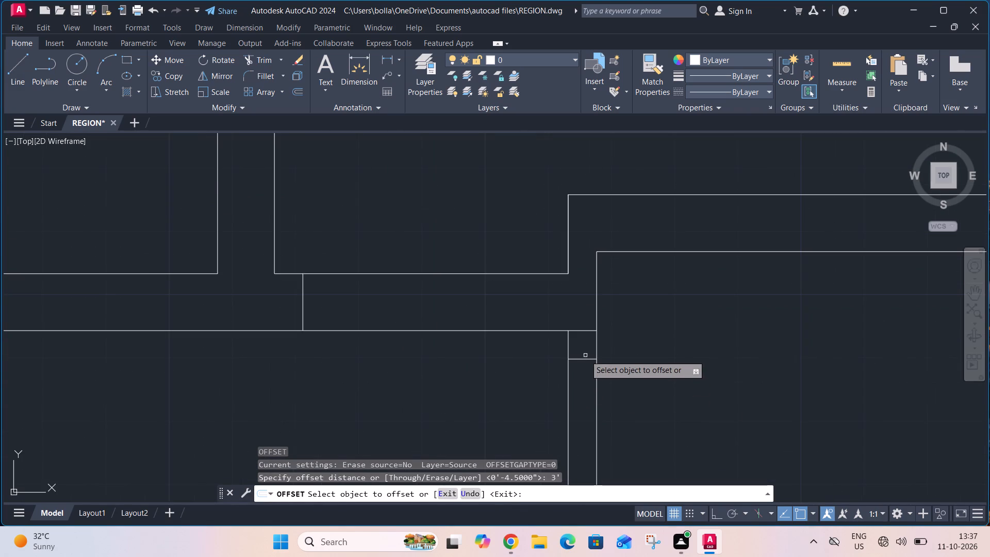
left_click(585, 359)
left_click(585, 374)
scroll(591, 364, "down", 3)
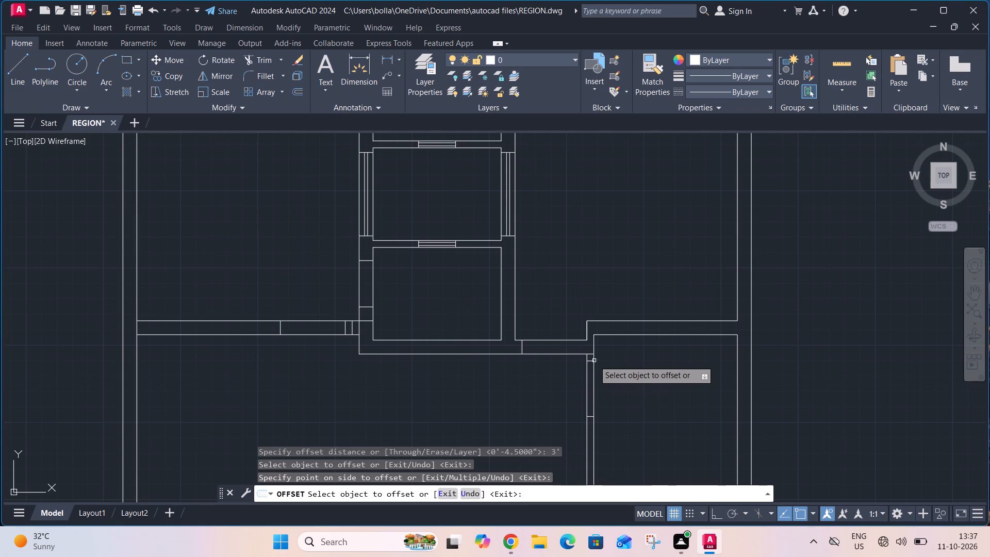
key("Escape")
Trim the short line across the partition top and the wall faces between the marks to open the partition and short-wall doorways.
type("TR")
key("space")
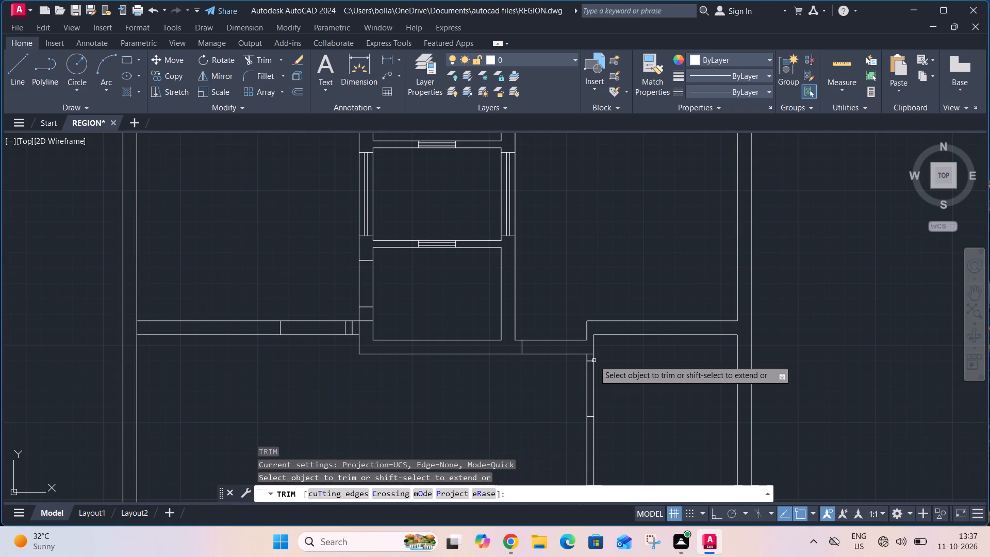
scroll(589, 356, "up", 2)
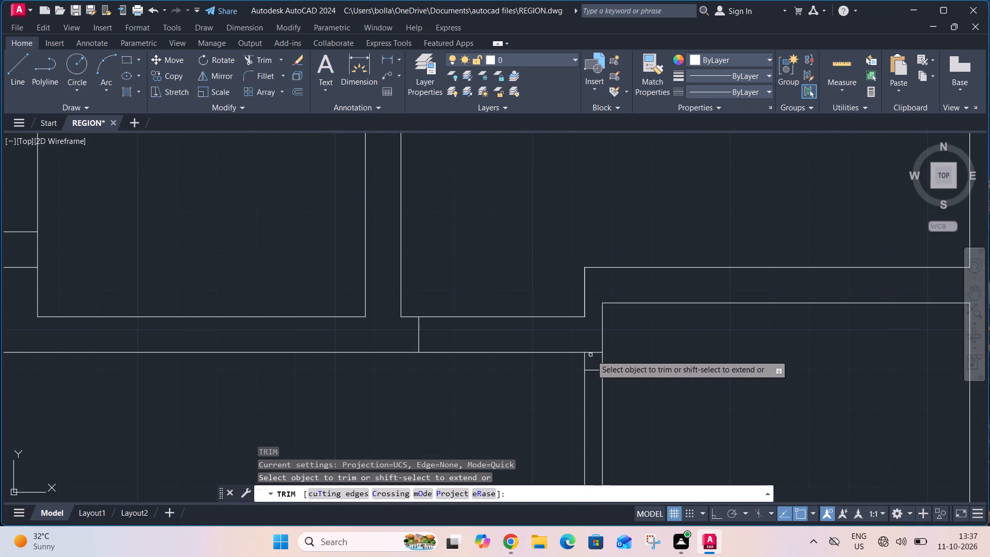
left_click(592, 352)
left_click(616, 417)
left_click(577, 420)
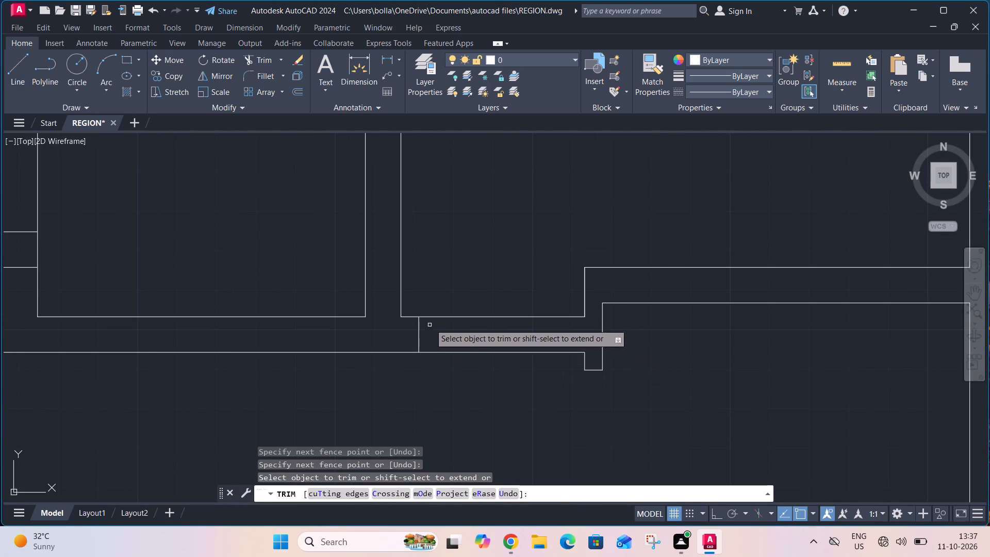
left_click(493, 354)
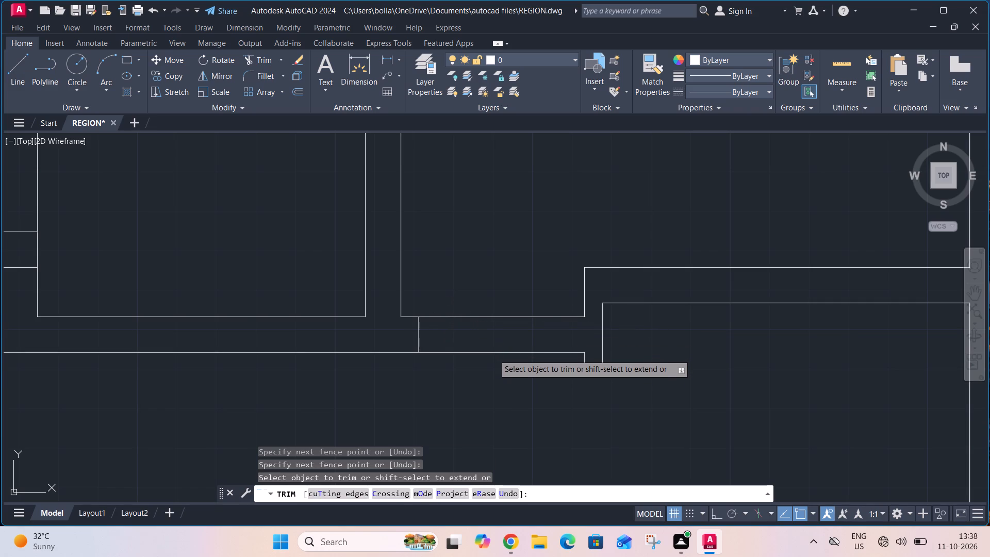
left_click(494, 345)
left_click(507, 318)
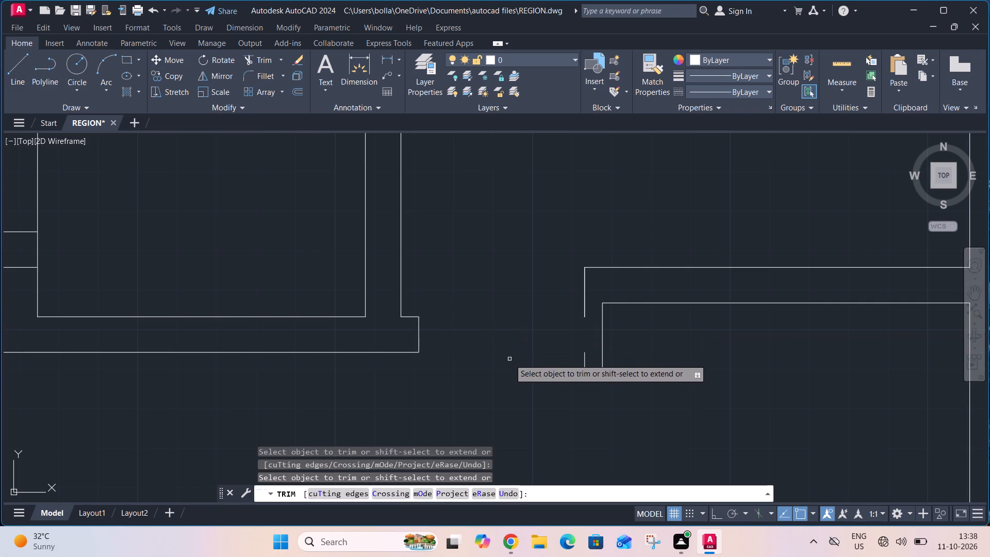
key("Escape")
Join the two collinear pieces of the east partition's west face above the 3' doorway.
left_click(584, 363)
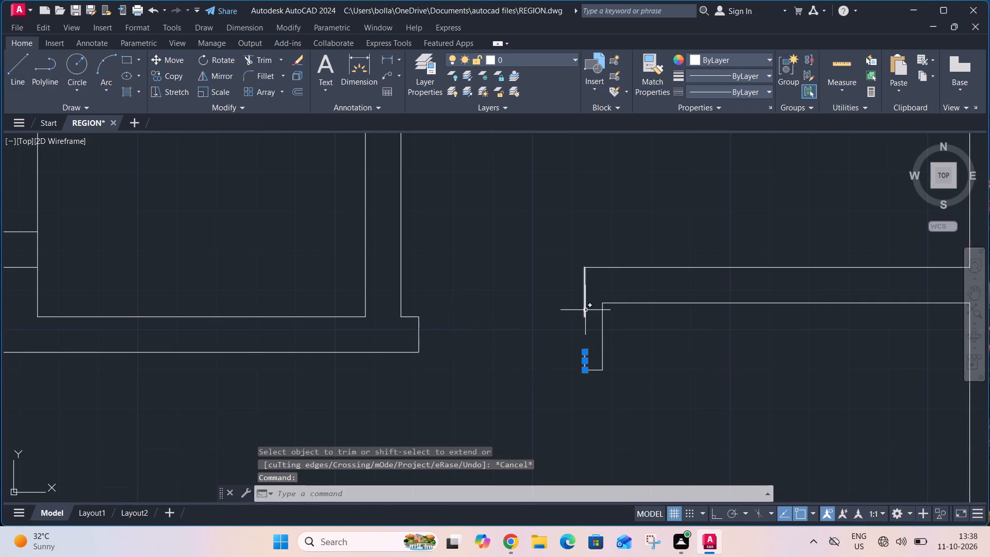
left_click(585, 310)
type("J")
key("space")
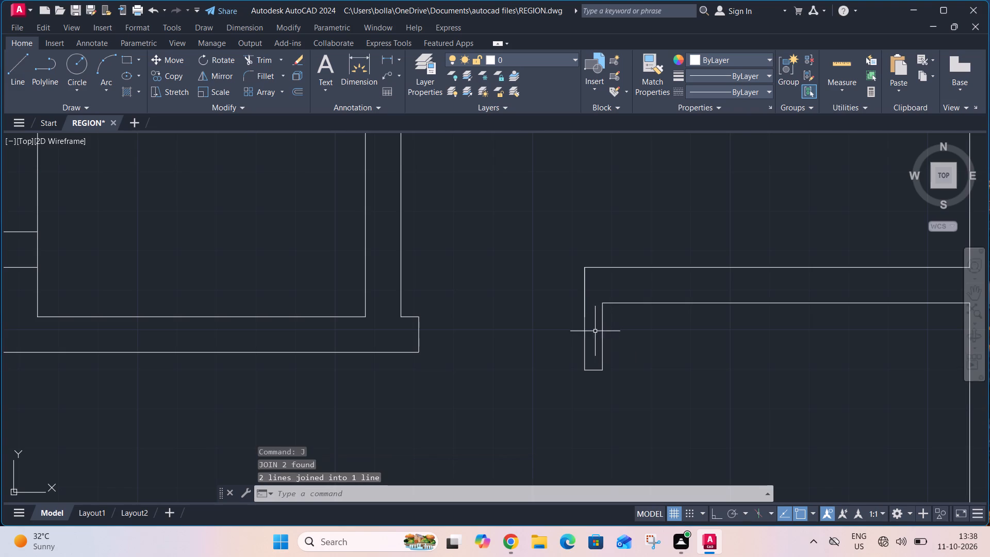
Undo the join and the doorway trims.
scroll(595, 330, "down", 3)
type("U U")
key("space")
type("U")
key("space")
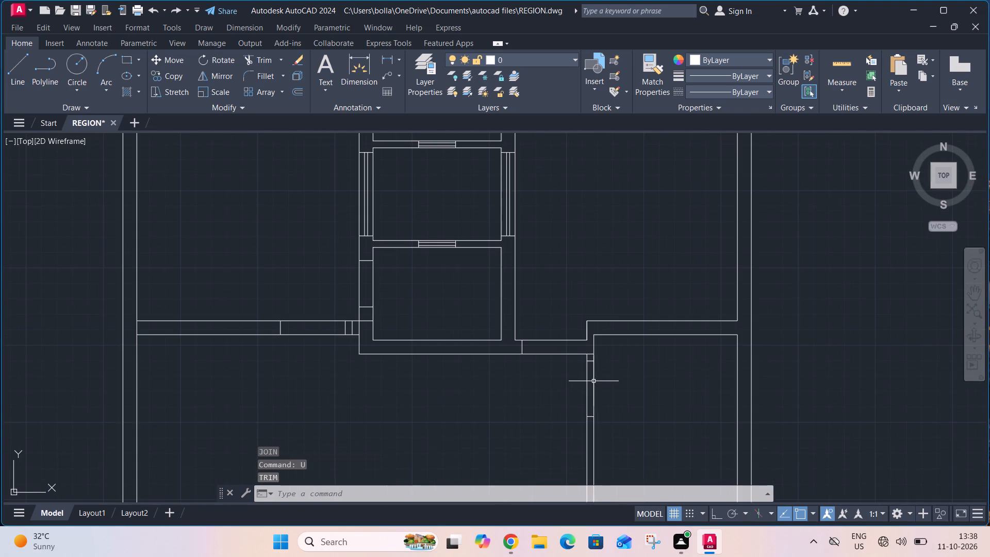
Trim the east partition's faces to open the 3' doorway, the line across its top, and the short wall's faces for the 3'6" doorway.
key("t")
type("R")
key("space")
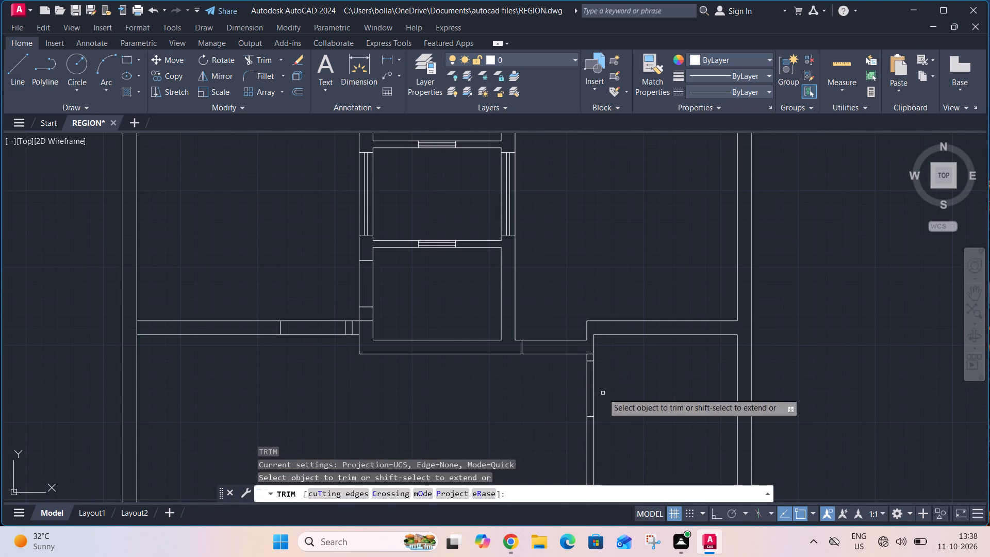
left_click(603, 393)
left_click(573, 391)
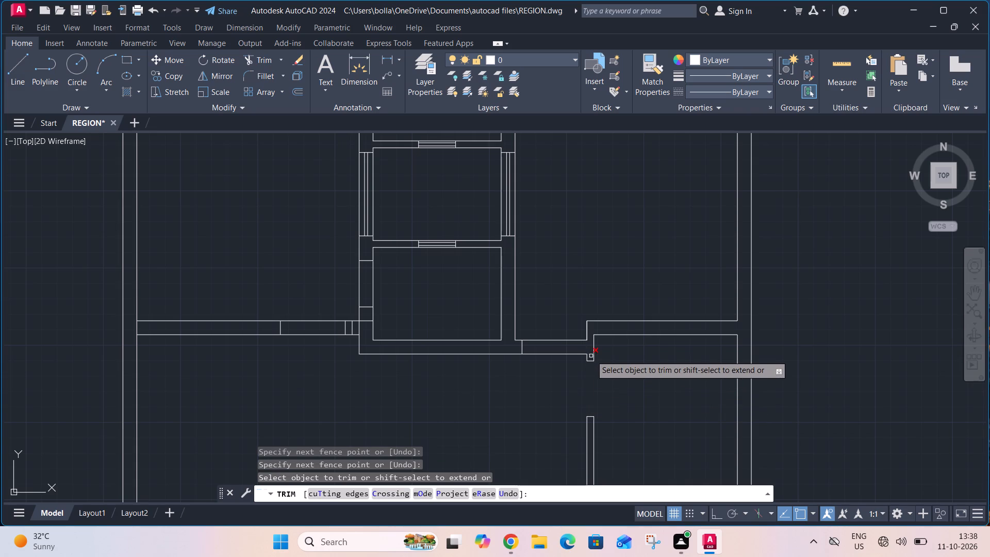
left_click(591, 354)
left_click(570, 338)
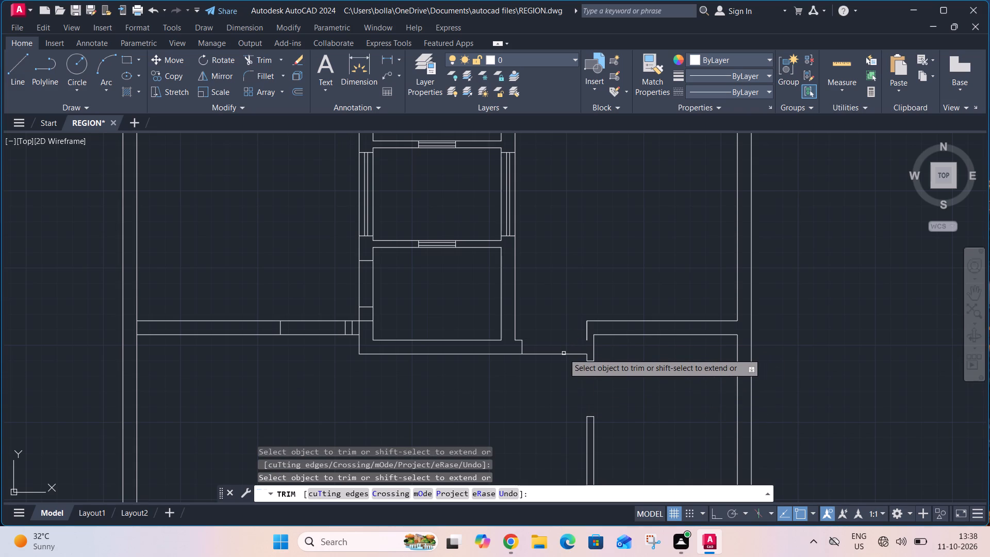
left_click(564, 353)
key("Escape")
Join the two collinear pieces of the east partition's west face above the 3' doorway into one line.
scroll(587, 354, "up", 3)
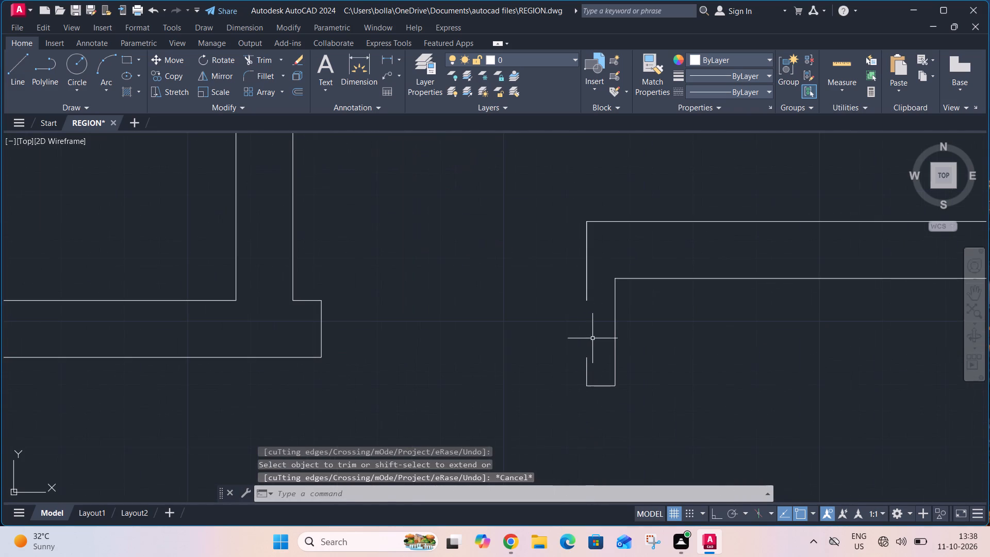
left_click(599, 273)
left_click(567, 371)
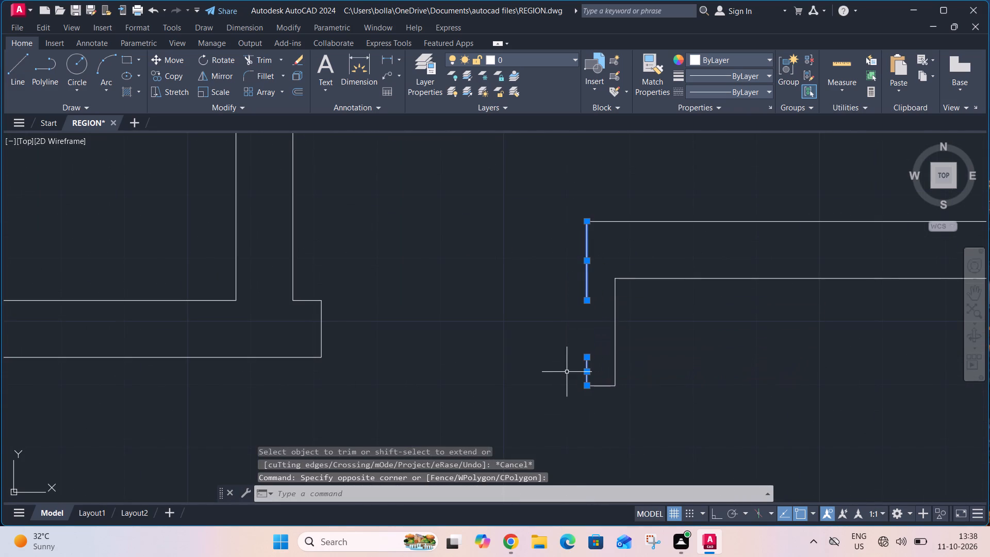
type("J")
key("space")
Trim the west horizontal wall's faces between the doorway marks, plus the leftover lines at its junction with the stacked room.
scroll(571, 366, "down", 3)
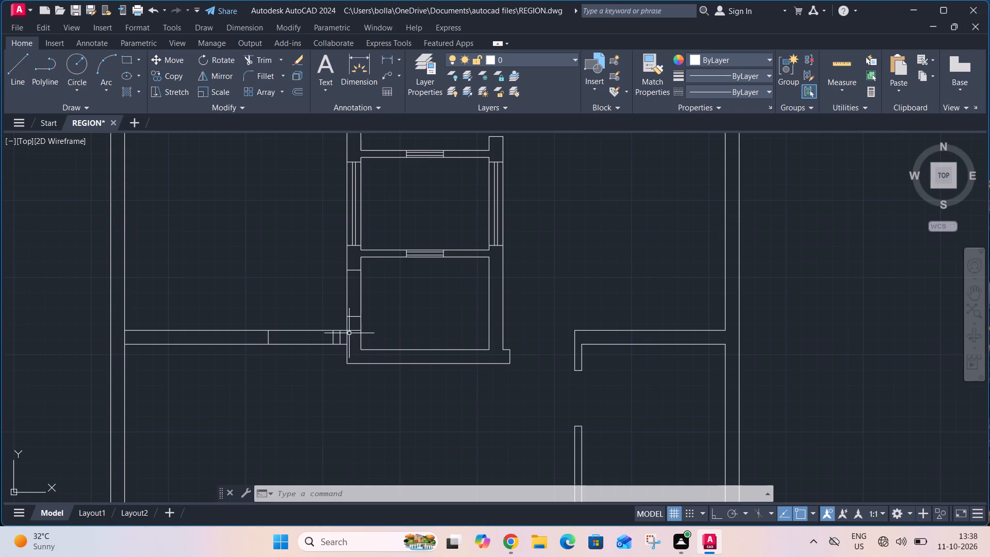
type("TR")
key("space")
left_click(314, 355)
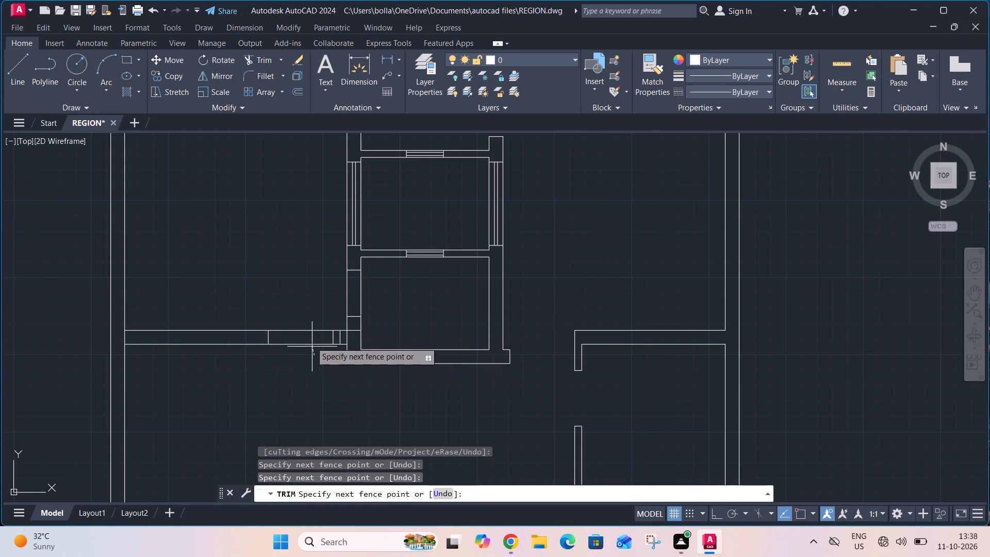
left_click(310, 314)
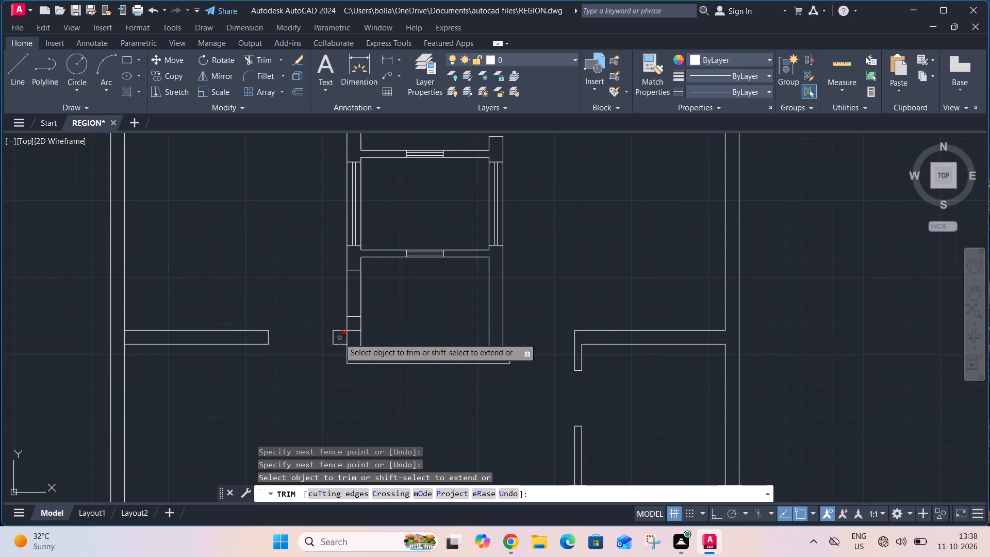
left_click(339, 338)
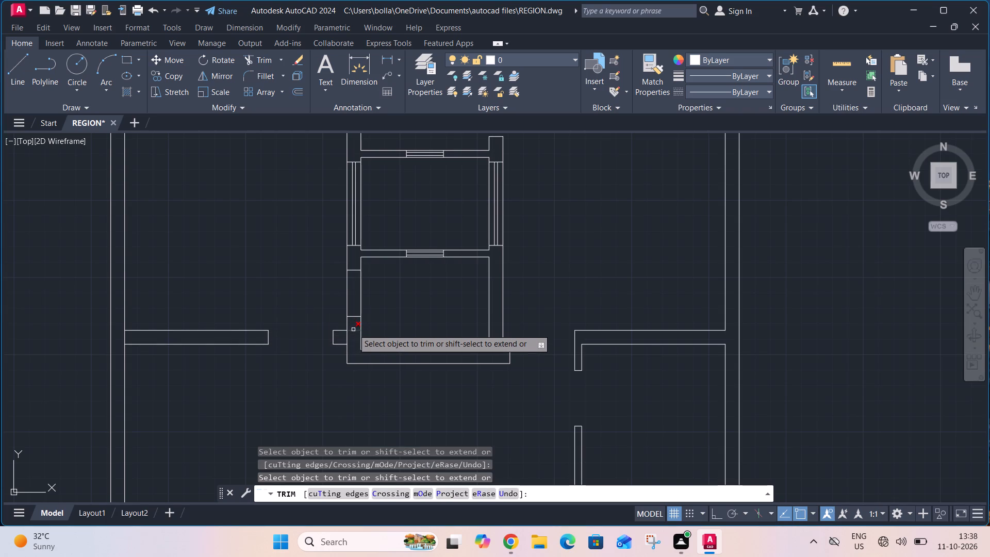
left_click(347, 336)
left_click(351, 330)
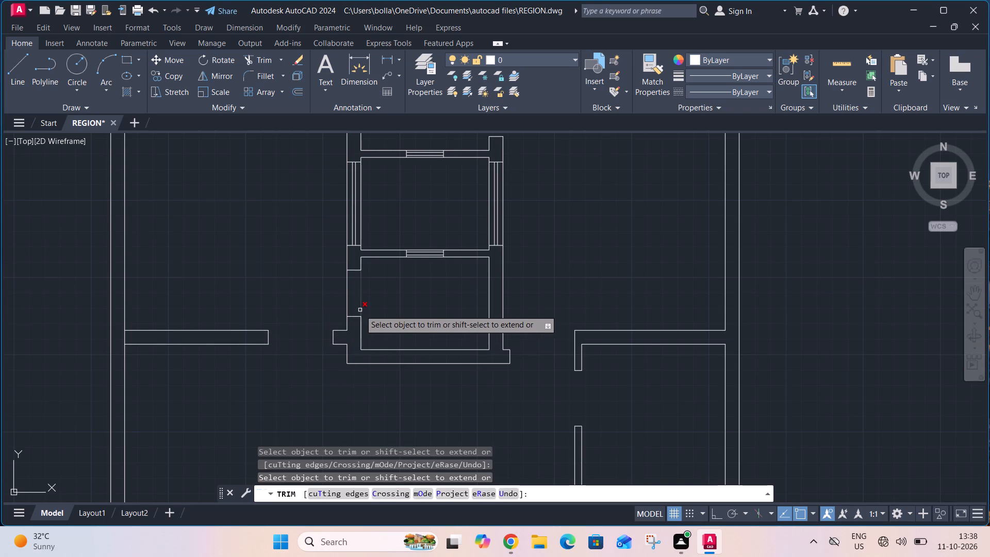
Trim both faces of the lowest stacked room's west wall between the marks to open its doorway.
left_click(374, 292)
left_click(343, 296)
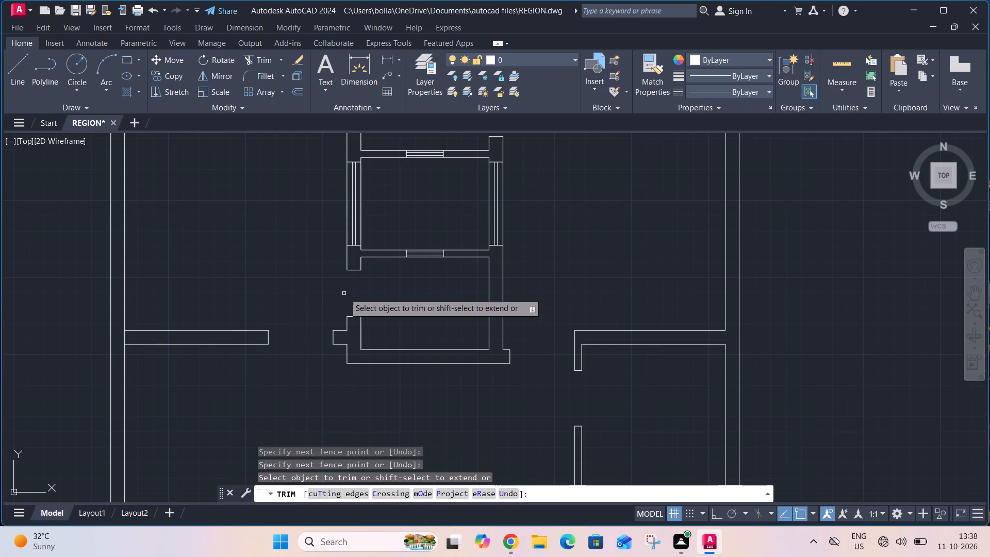
scroll(368, 289, "down", 2)
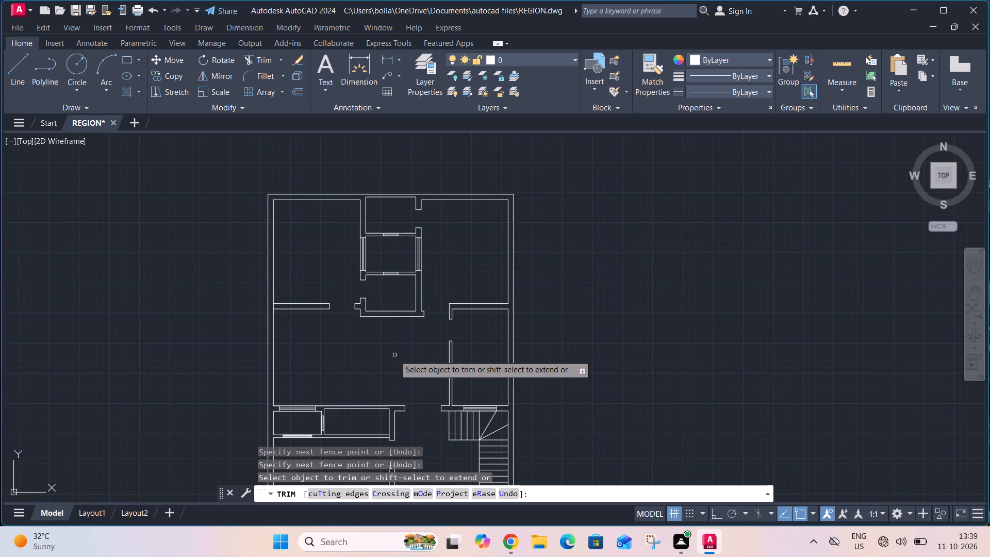
middle_click_drag(394, 355, 331, 339)
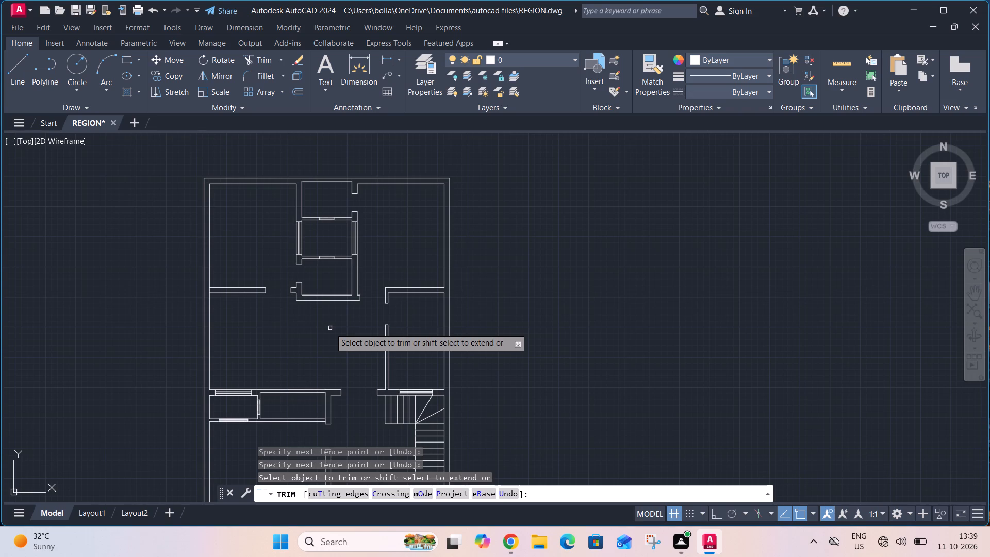
key("Escape")
With Ortho on, draw an L of two 2.5' lines in the empty space east of the plan: one going down, one going east.
key("semicolon")
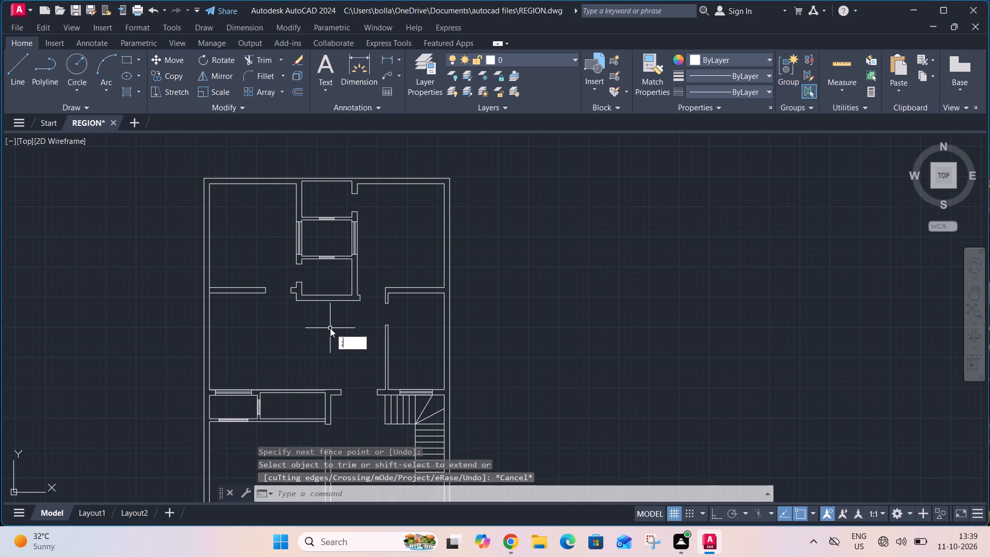
key("Escape")
key("l")
key("space")
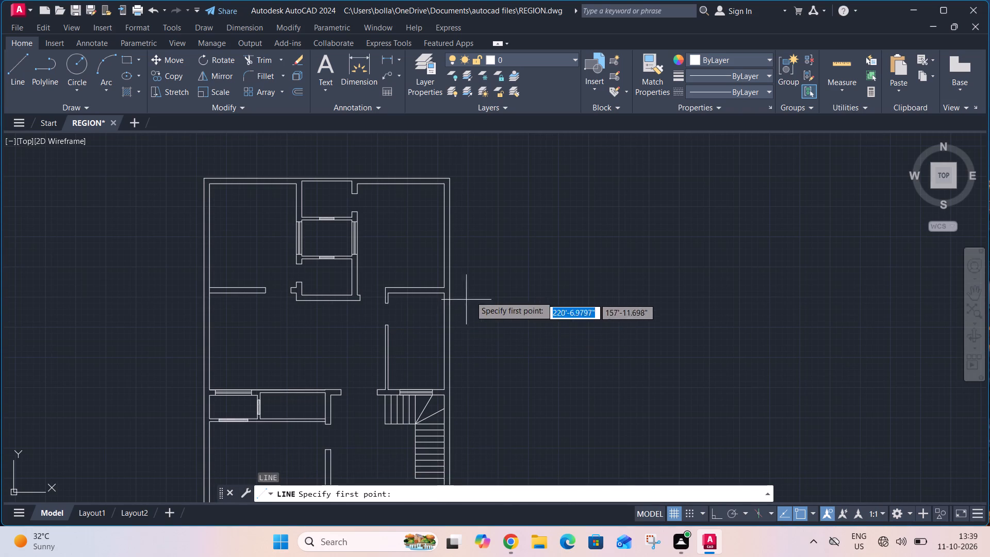
left_click(494, 276)
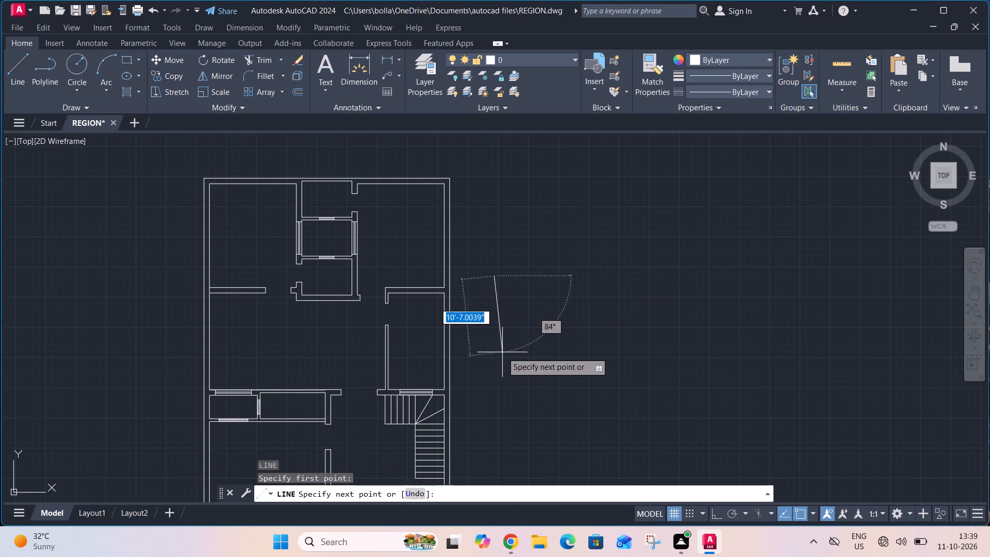
key("F8")
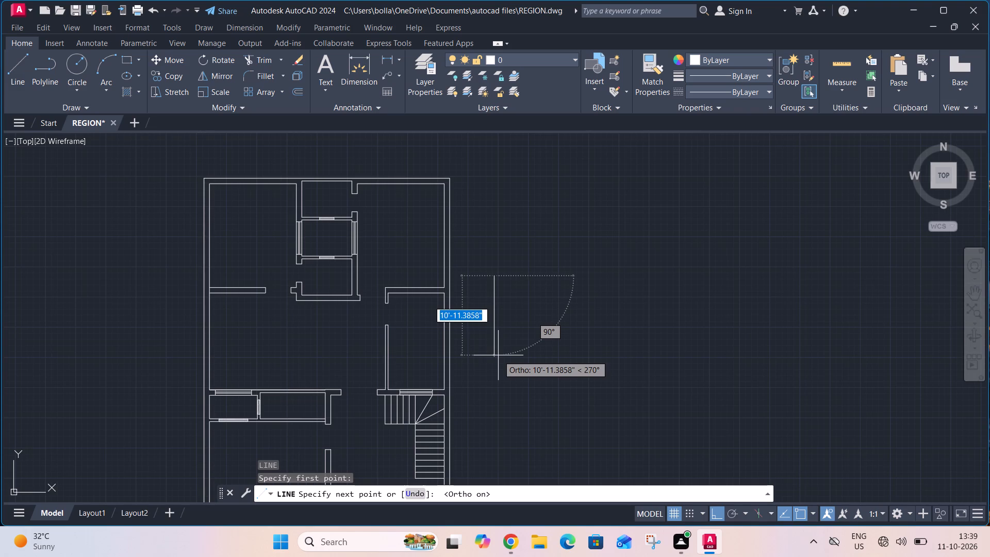
type("2.")
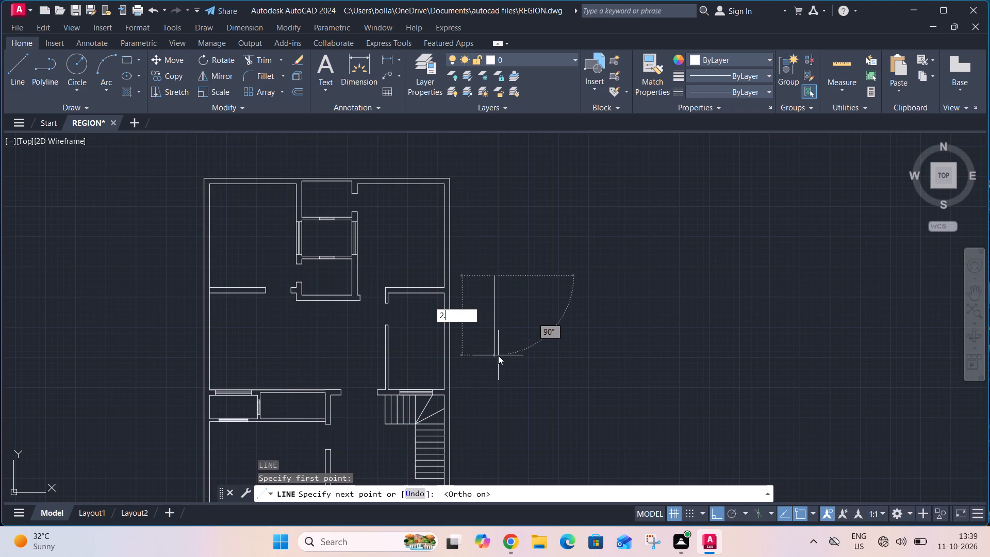
key("5")
key("apostrophe")
key("Return")
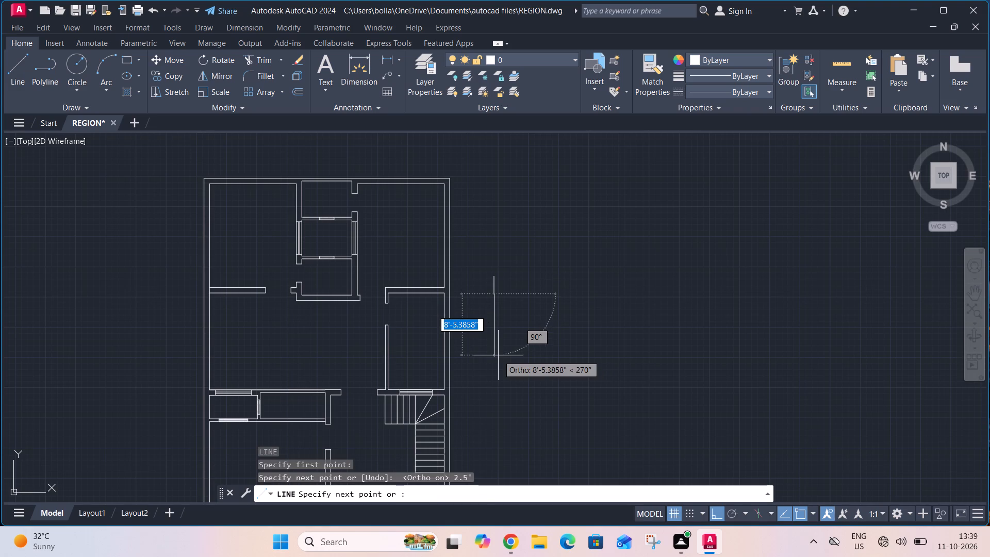
type("2.5'")
key("Return")
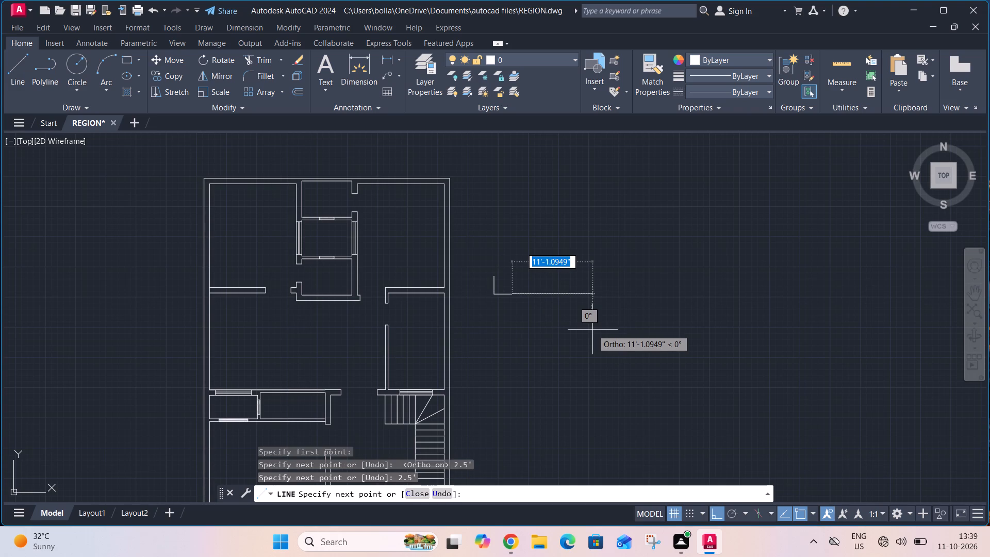
key("Escape")
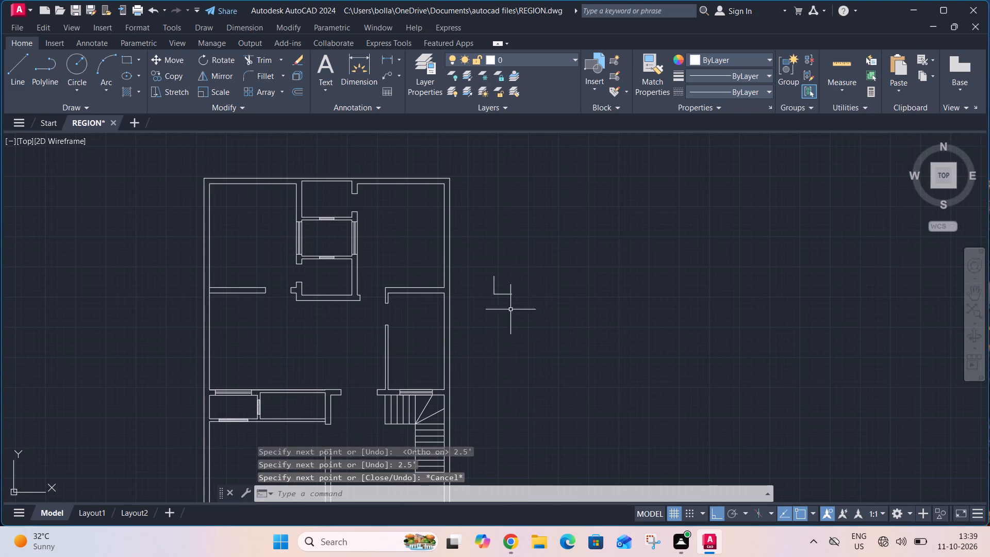
Offset the L's vertical line 2" to the east to give the door leaf its thickness.
scroll(502, 278, "up", 2)
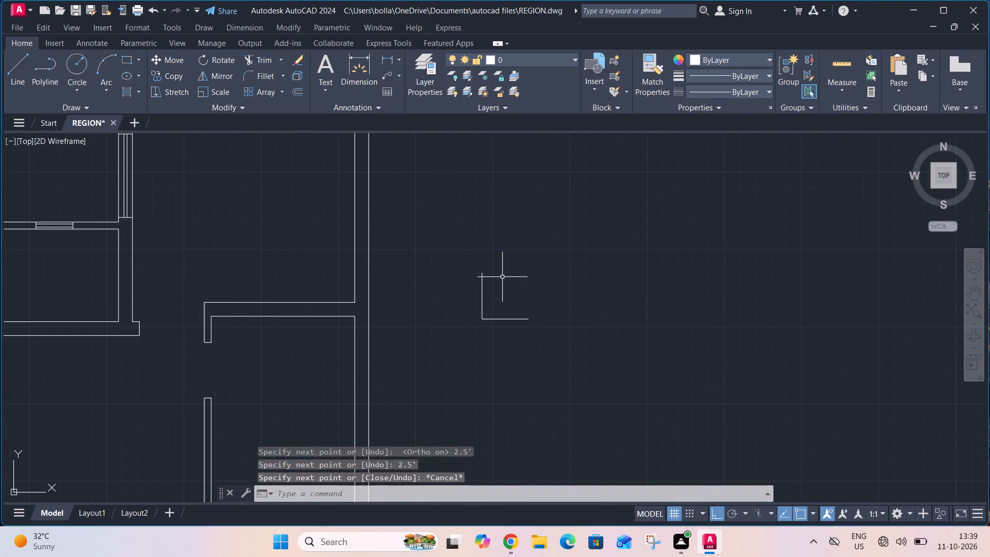
type("O 2\"")
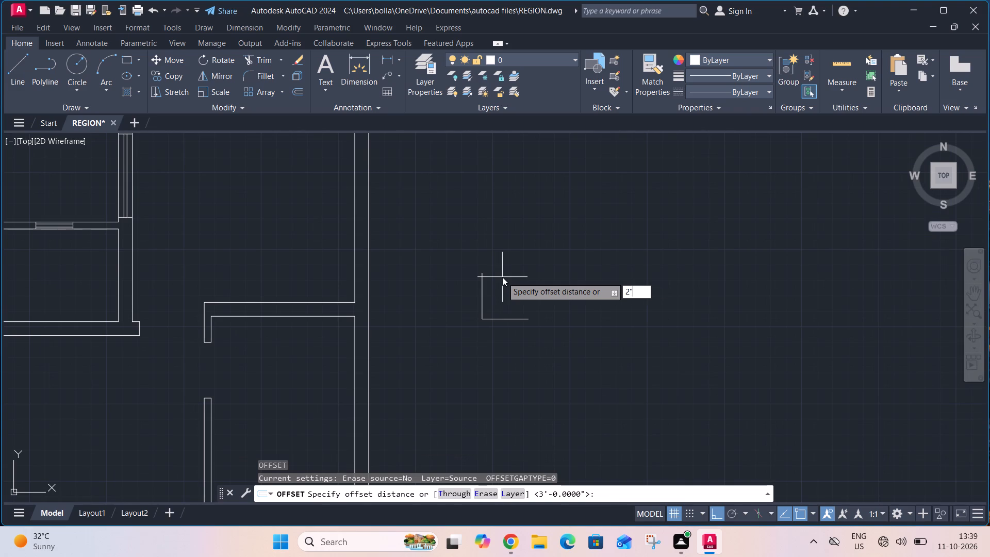
key("Return")
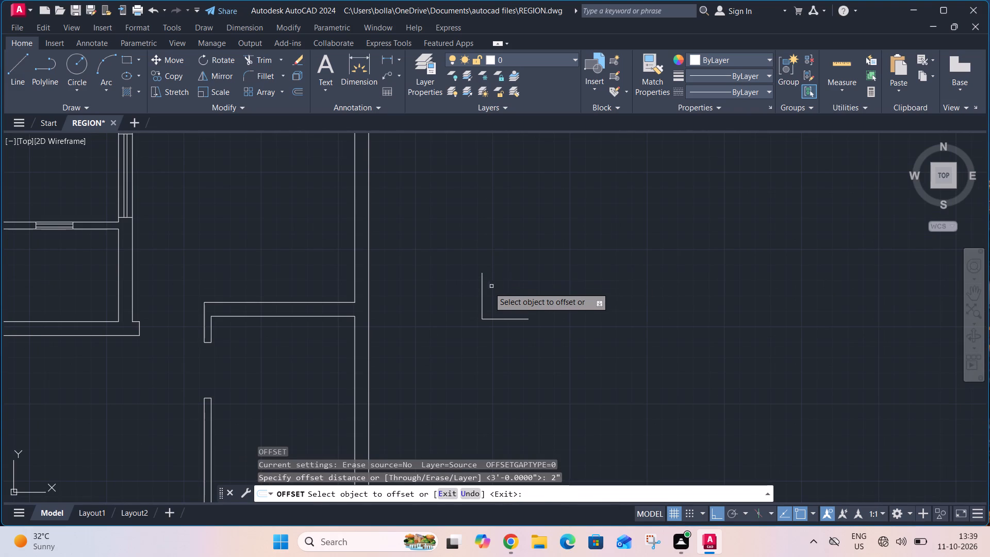
scroll(483, 304, "up", 2)
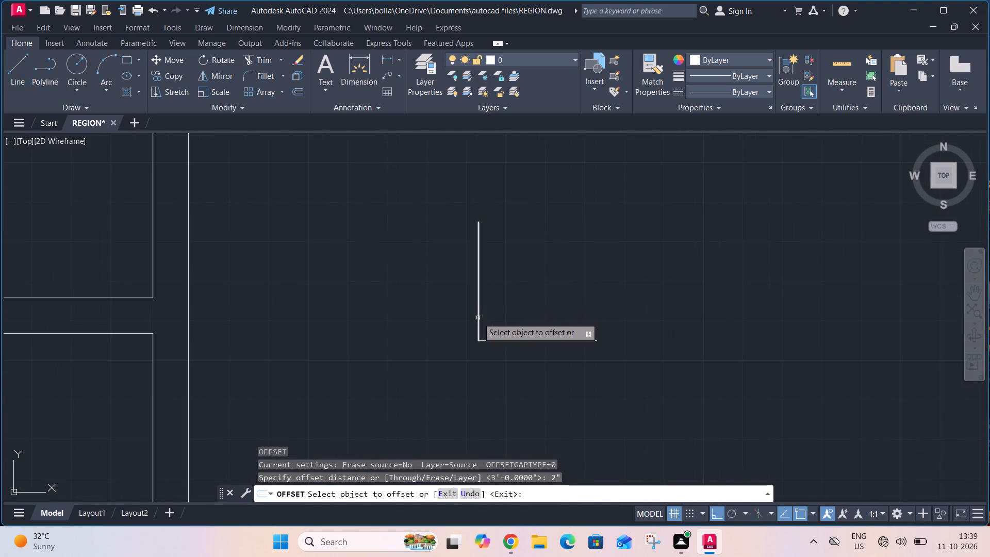
left_click(477, 318)
left_click(507, 309)
key("Escape")
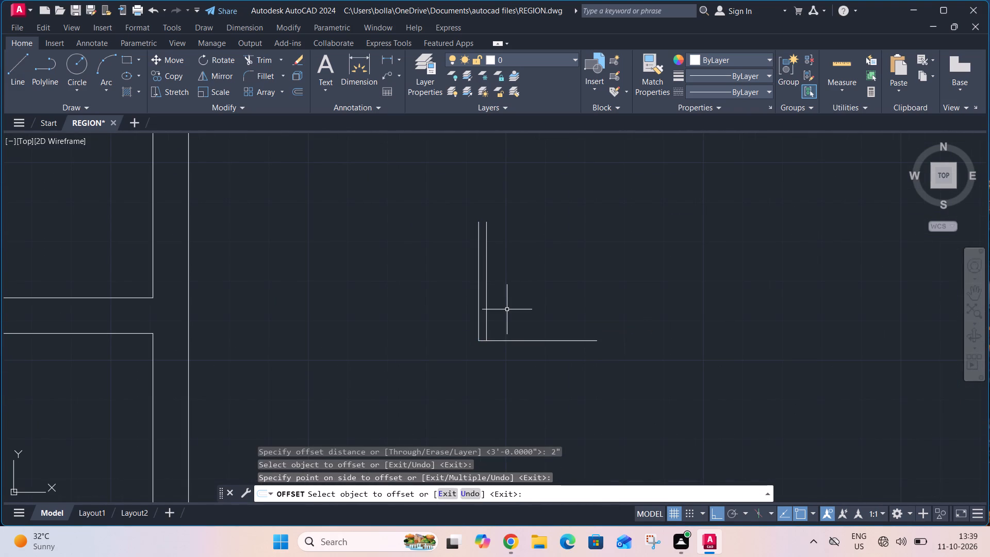
Draw a Start, End, Direction arc from the top of the leaf's outer line to the east end of the horizontal line.
left_click(113, 94)
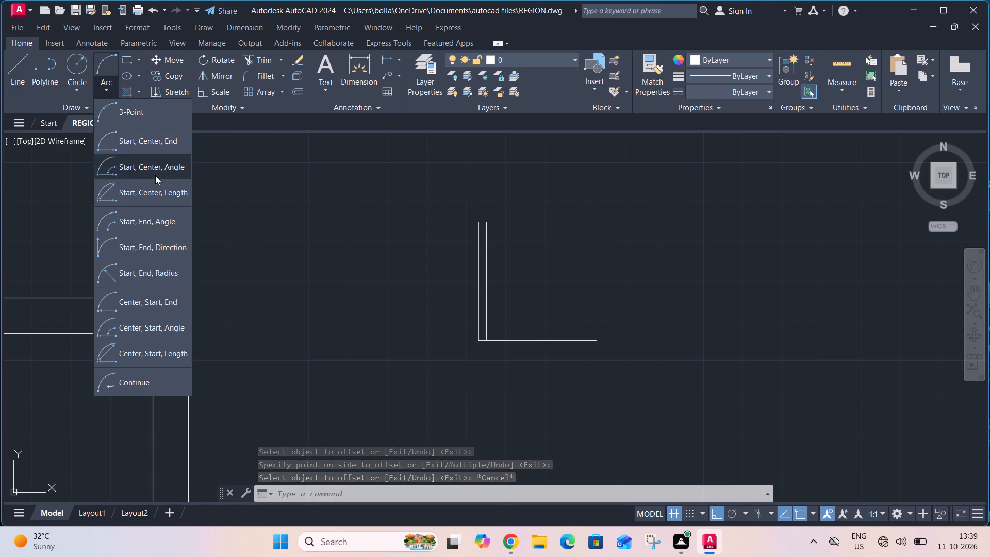
left_click(179, 244)
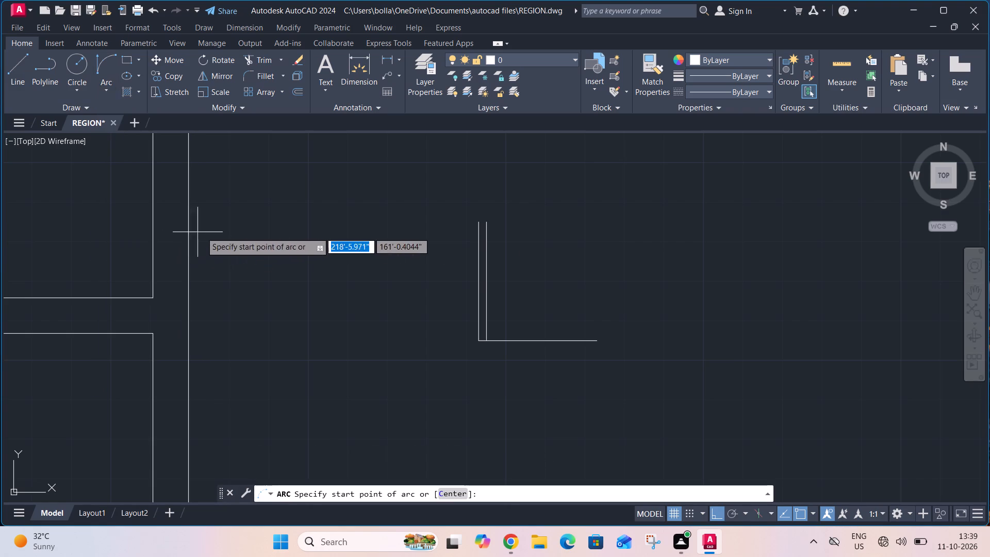
left_click(478, 222)
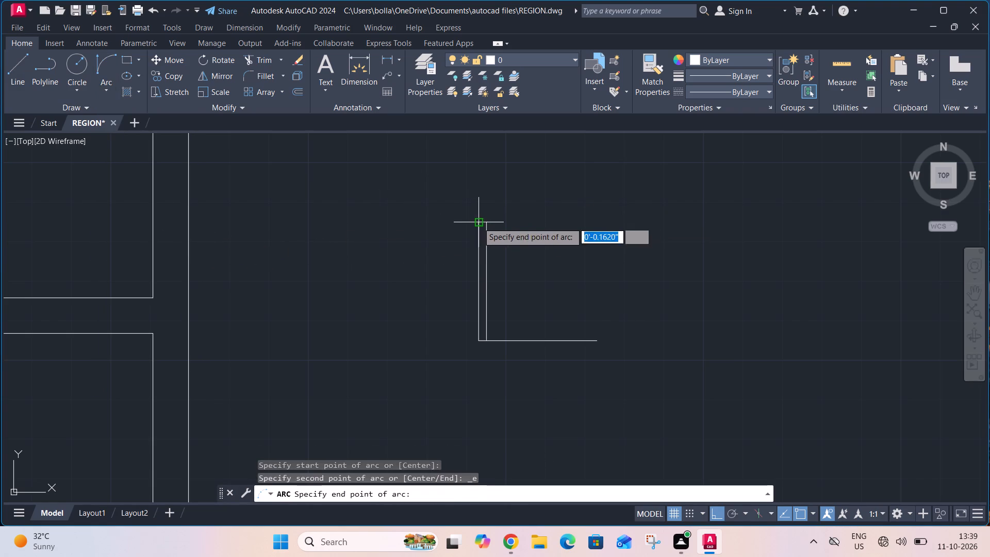
left_click(595, 340)
left_click(597, 317)
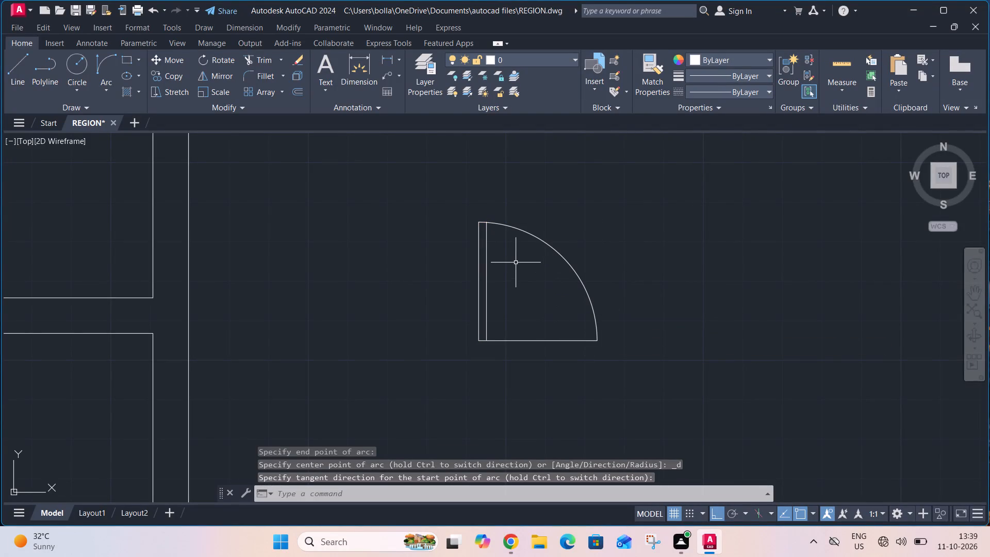
Trim the tip of the leaf's inner line that projects above the swing arc.
key("t")
key("r")
key("space")
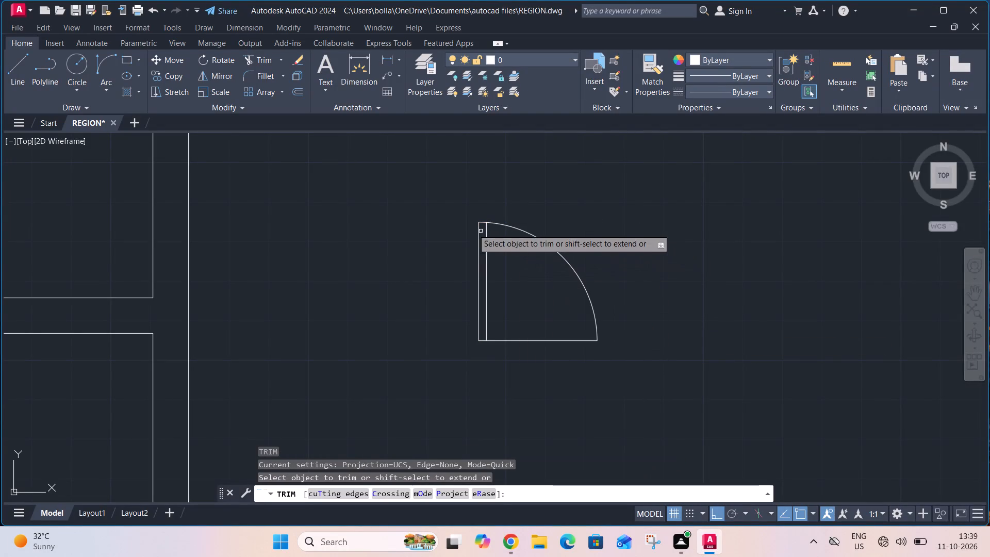
scroll(482, 218, "up", 7)
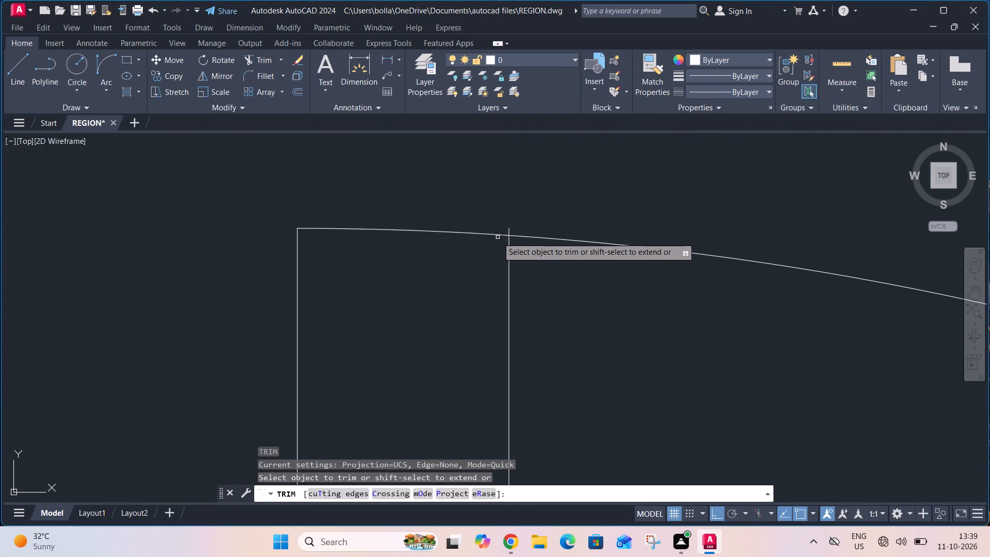
left_click(507, 230)
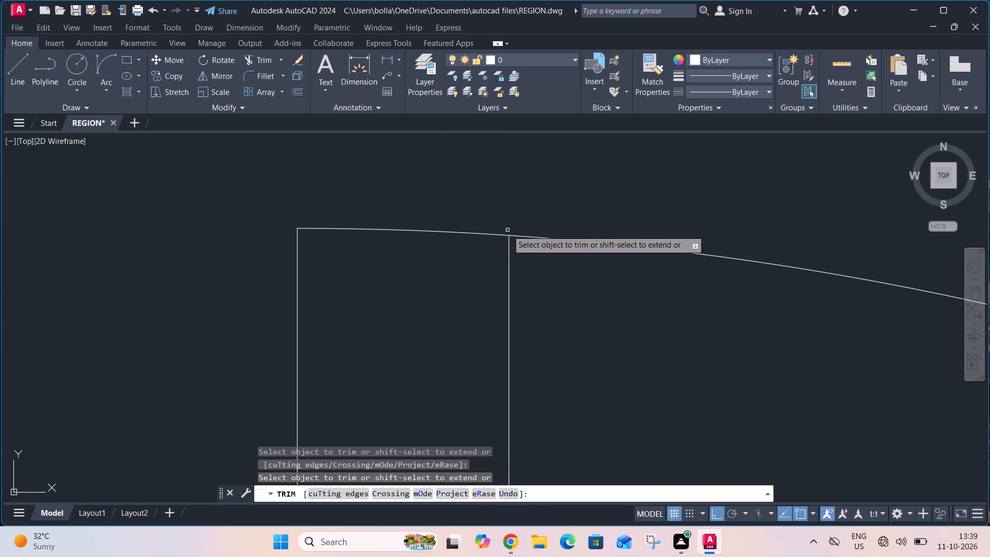
key("Escape")
Mirror the complete door leaf about a vertical line through the arc's lower east end, keeping the original, to form a double door.
scroll(500, 212, "down", 4)
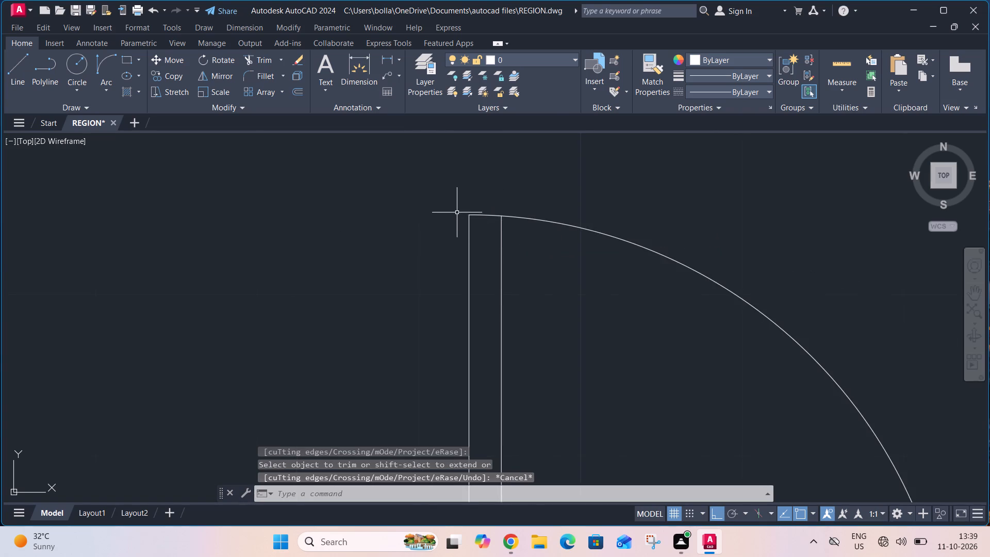
scroll(457, 201, "down", 3)
left_click(455, 192)
left_click(612, 347)
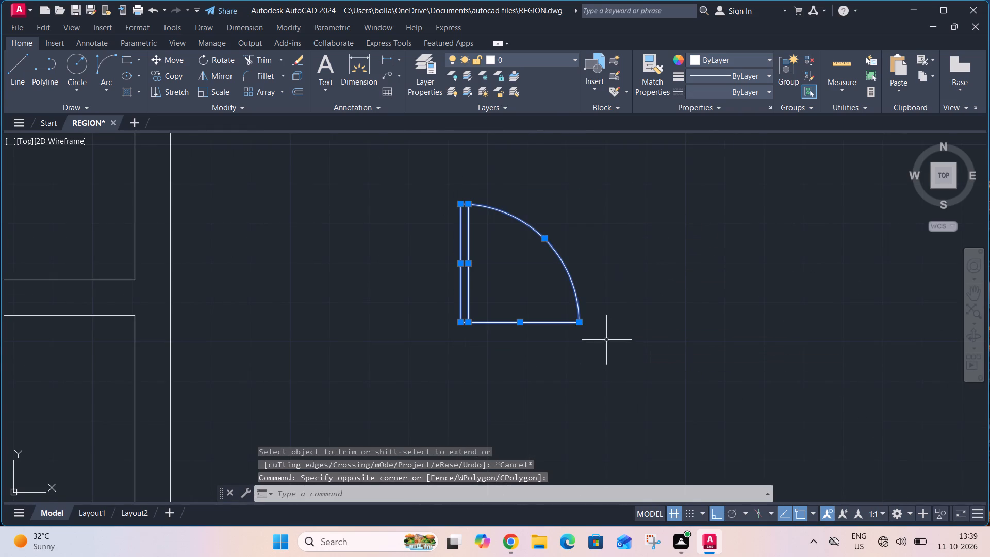
key("m")
type("I")
key("space")
left_click(576, 324)
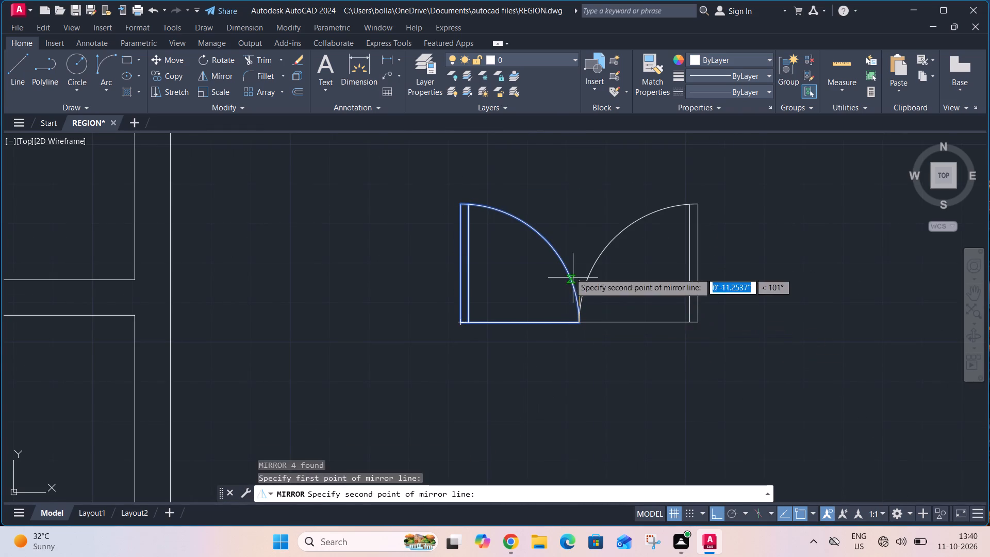
left_click(573, 179)
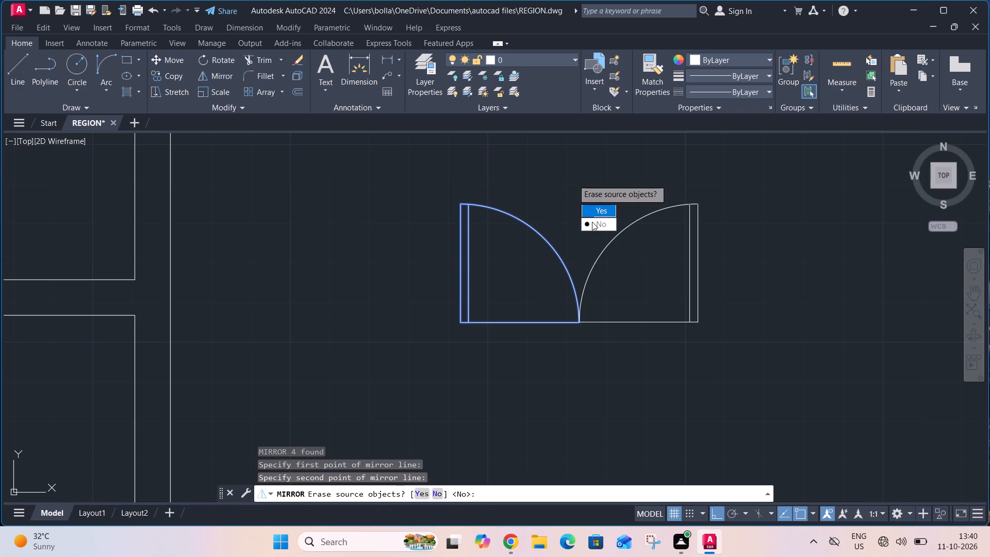
left_click_drag(592, 222, 573, 179)
Copy the double door from its lower-west corner to the lower corner of the west jamb of the opening beside the staircase.
scroll(574, 181, "down", 3)
left_click(540, 174)
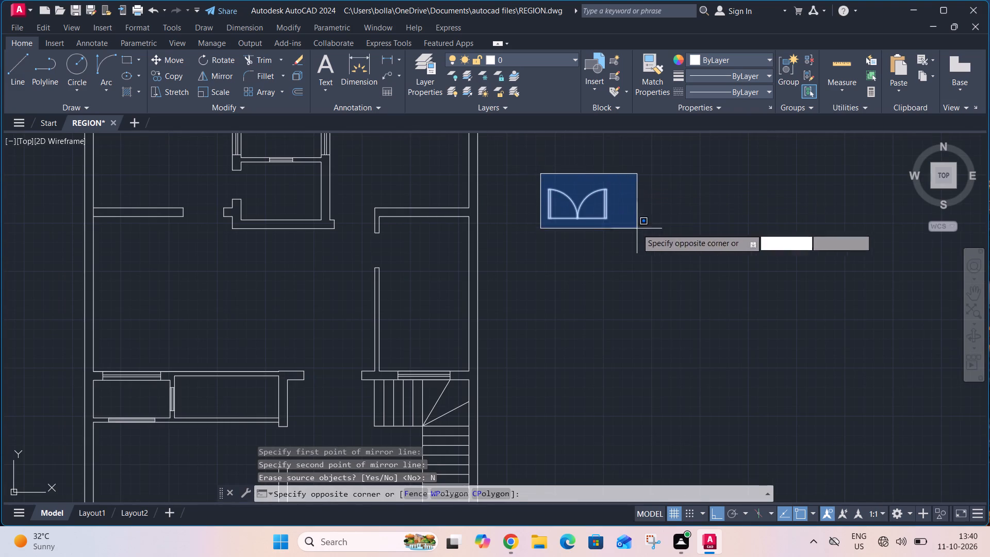
left_click(637, 230)
key("c")
left_click(663, 273)
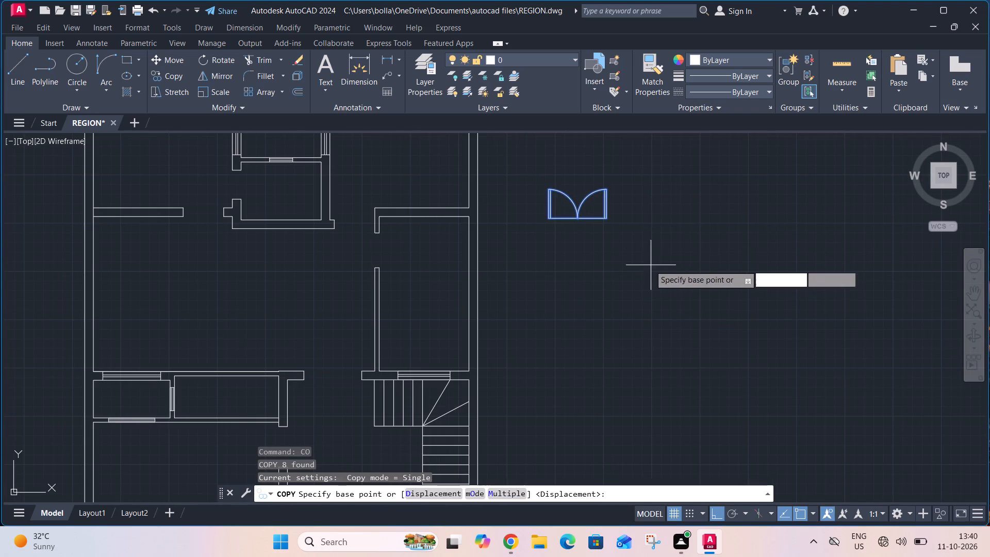
scroll(551, 211, "up", 3)
left_click(546, 238)
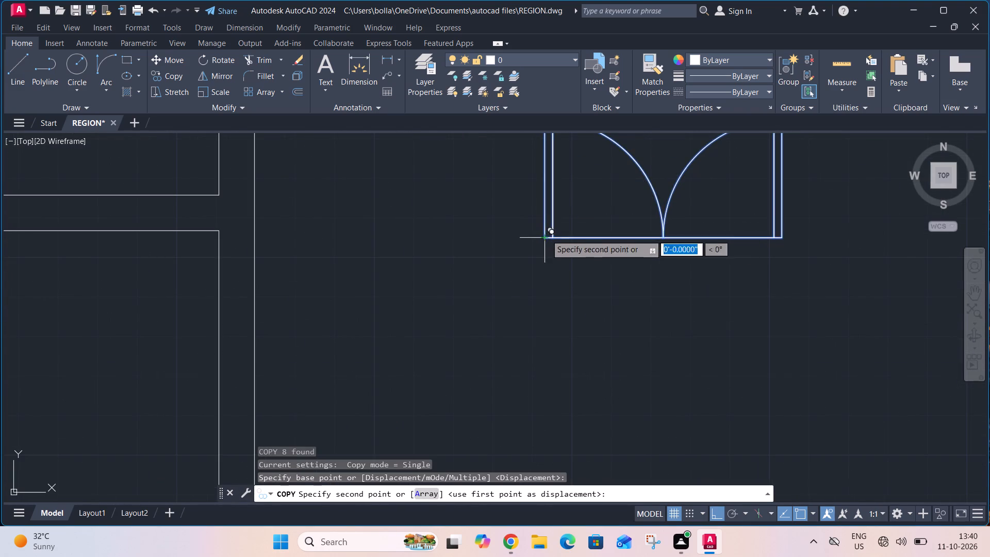
scroll(551, 220, "down", 4)
scroll(420, 320, "up", 2)
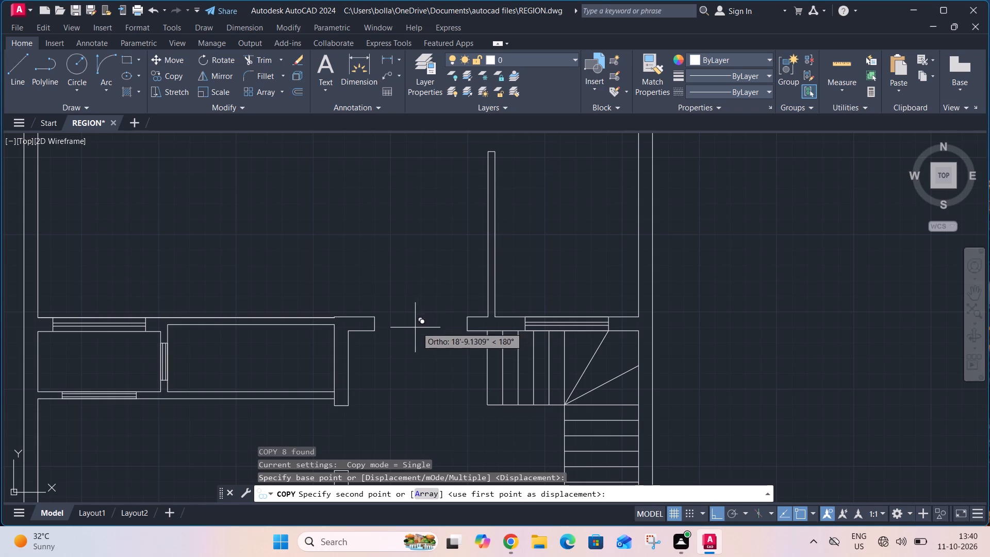
scroll(377, 330, "up", 2)
left_click(371, 335)
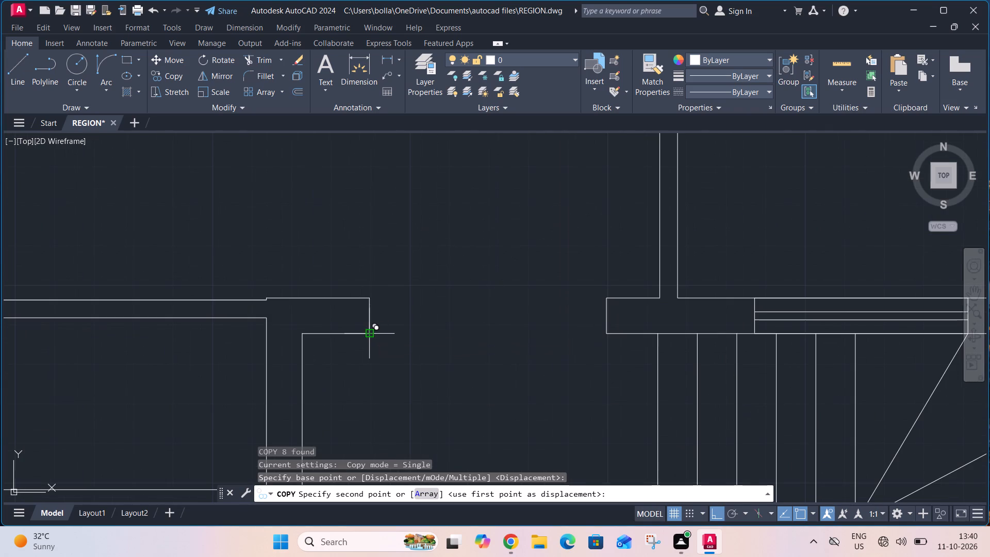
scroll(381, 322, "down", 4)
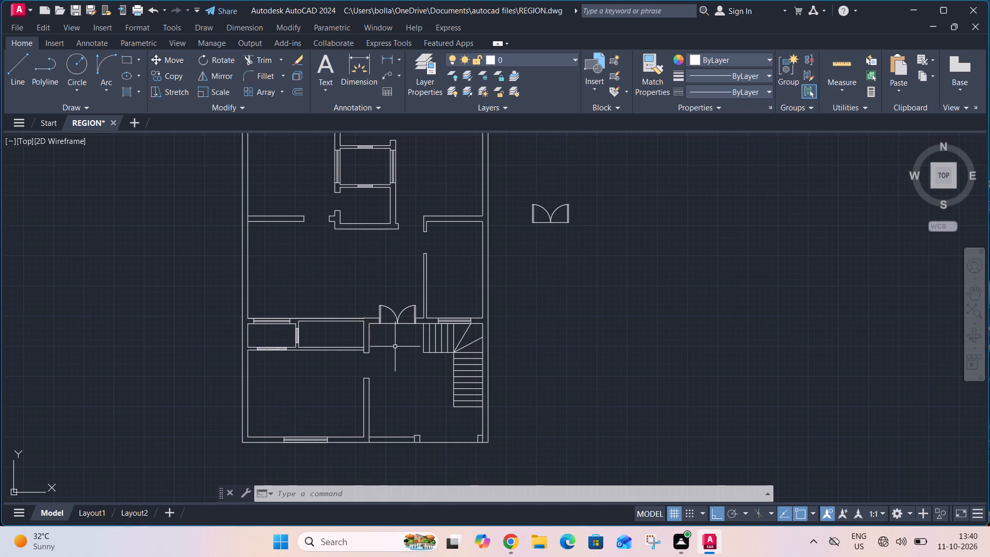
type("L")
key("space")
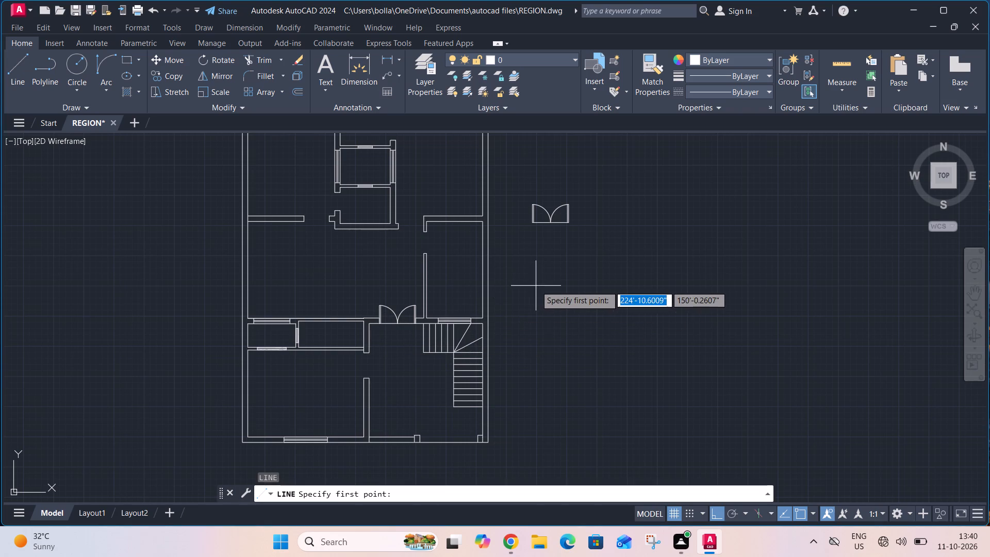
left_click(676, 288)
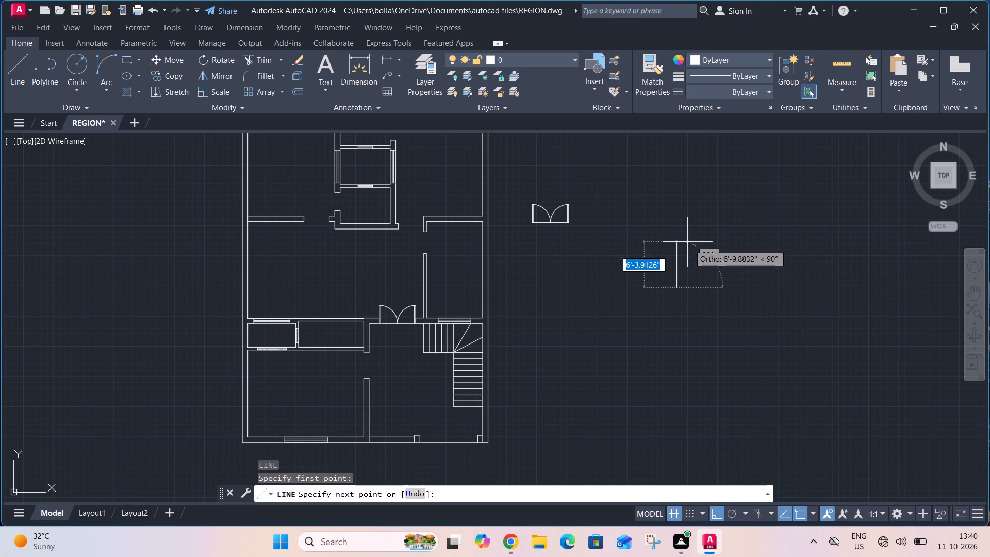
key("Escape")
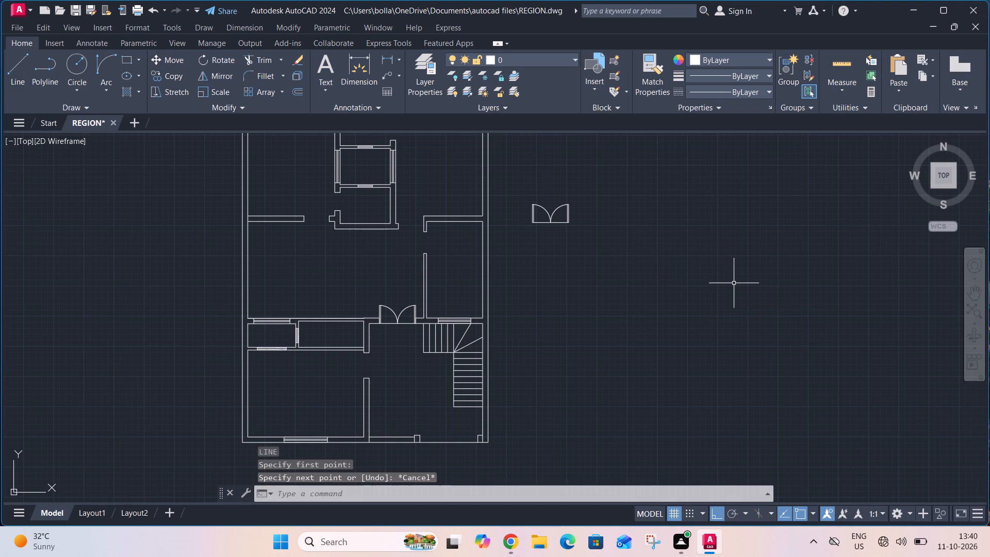
Draw an L of two 3'6" lines, one down and one east, in the empty area southeast of the loose double door.
type("L")
key("space")
left_click(650, 248)
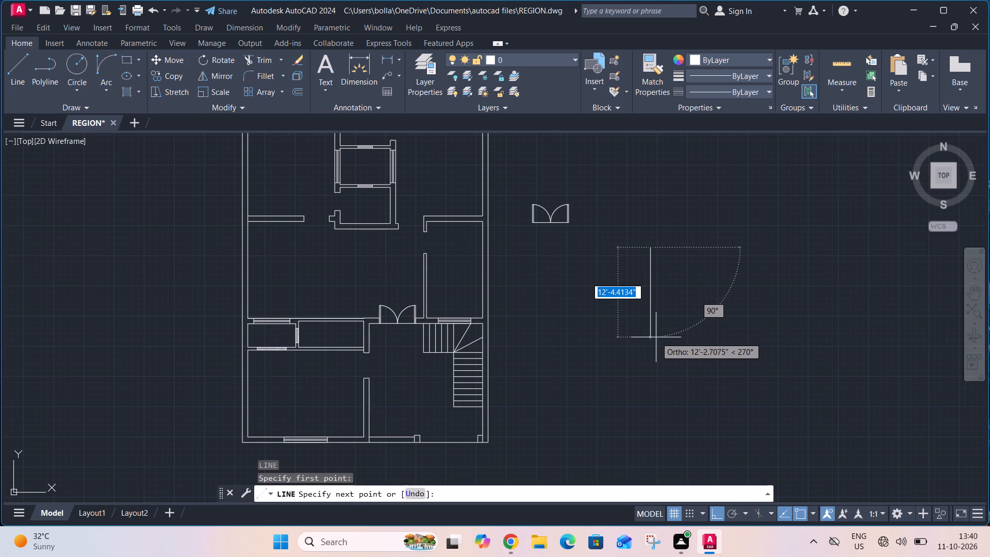
type("3'6")
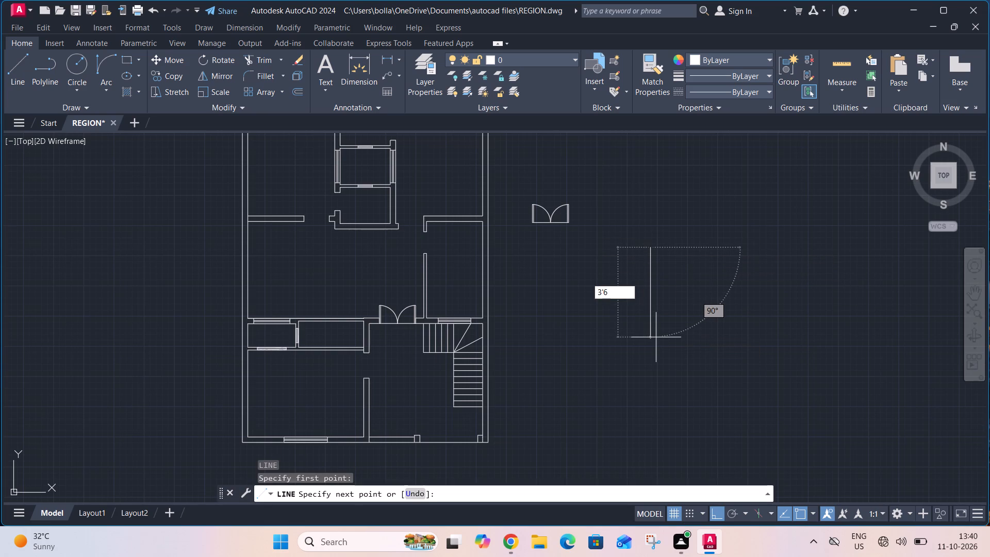
key("shift+quotedbl")
key("Return")
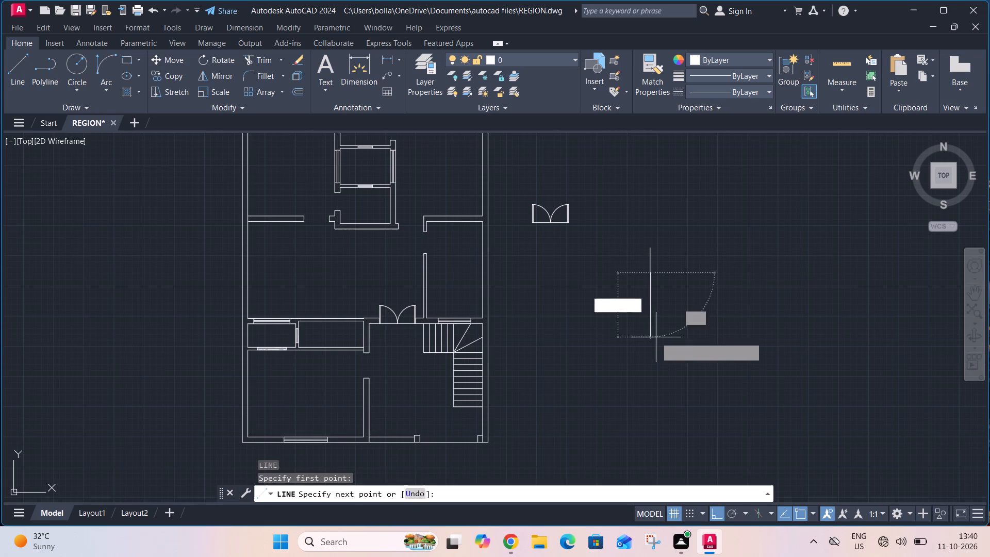
type("3'6\"")
key("Return")
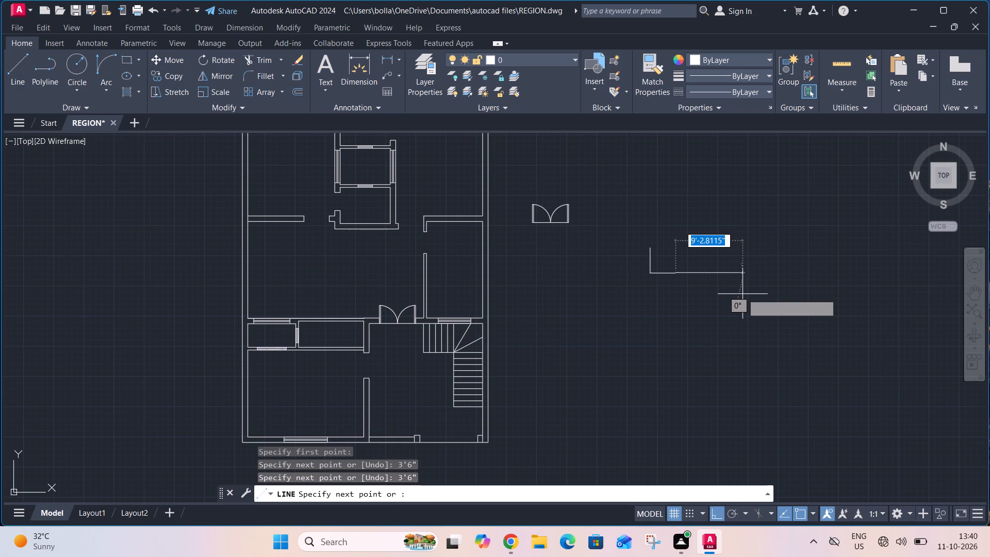
key("Escape")
Offset the L's vertical line 2" to the east to form the door leaf.
scroll(646, 276, "up", 3)
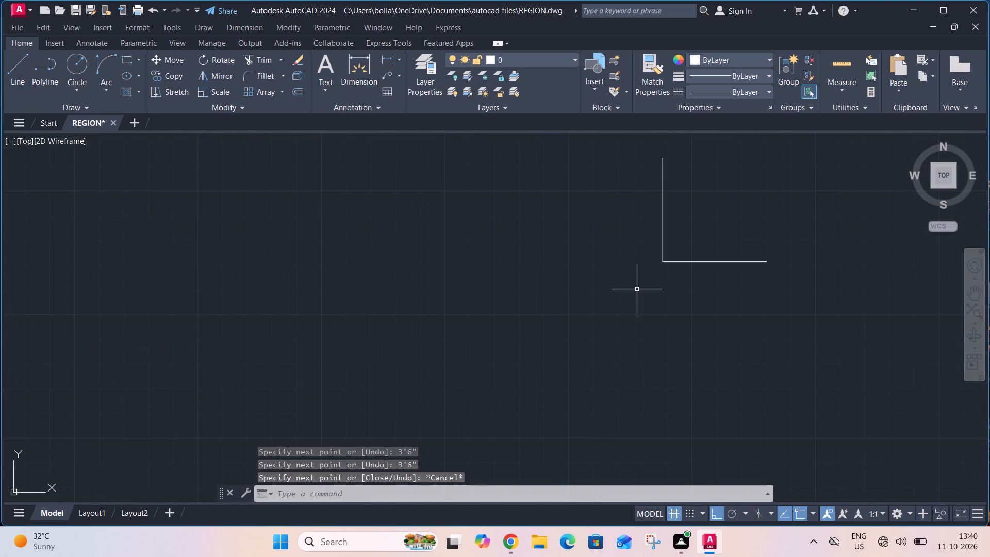
type("O 2\"")
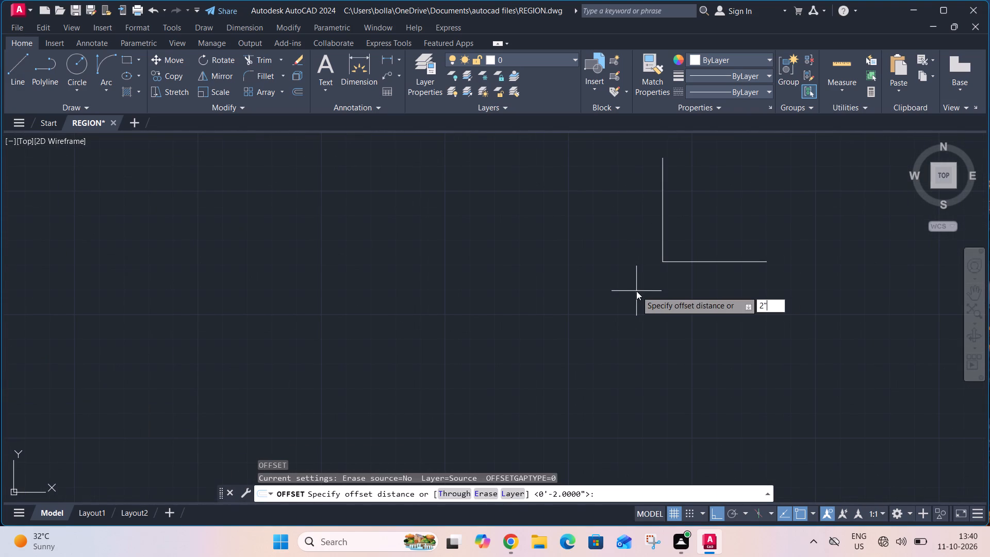
key("Return")
left_click(664, 234)
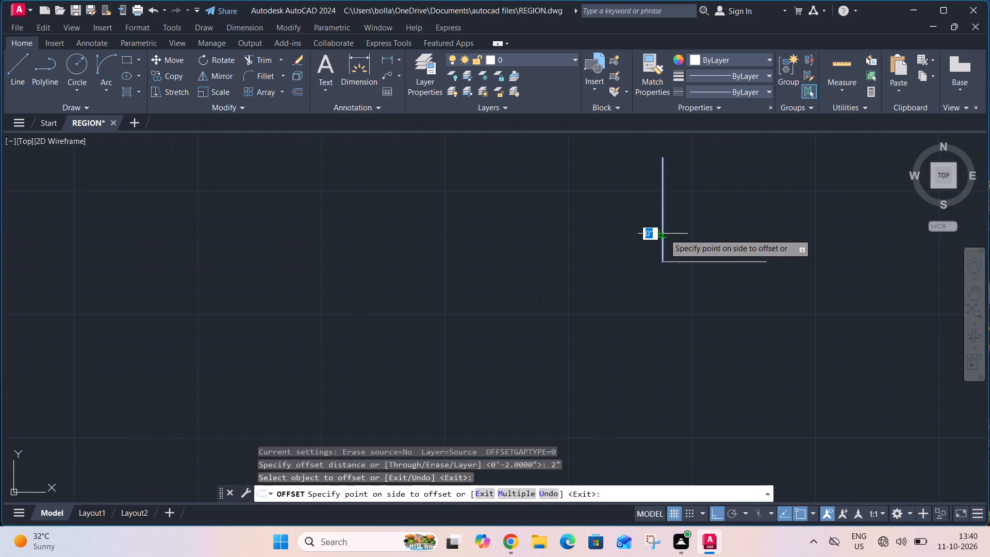
left_click(685, 228)
key("Escape")
Draw a Start, End, Direction arc from the top of the leaf's outer line to the east end of the 3'6" horizontal line.
scroll(685, 221, "down", 4)
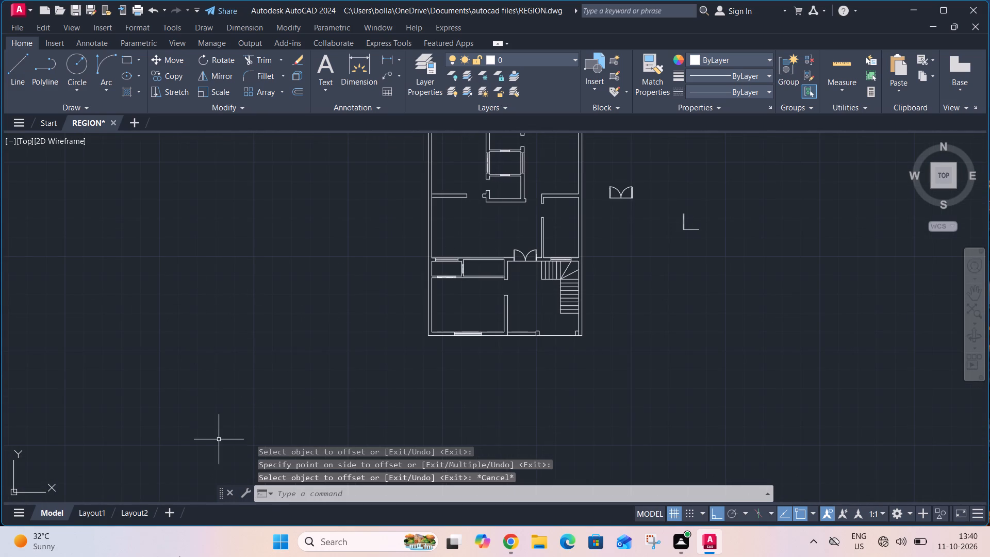
left_click(105, 90)
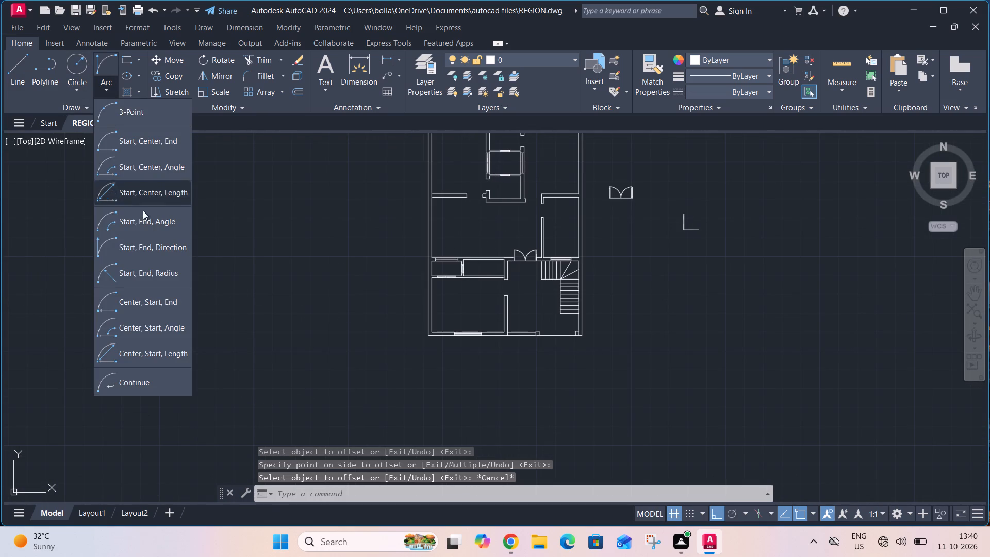
left_click(159, 251)
scroll(687, 209, "up", 2)
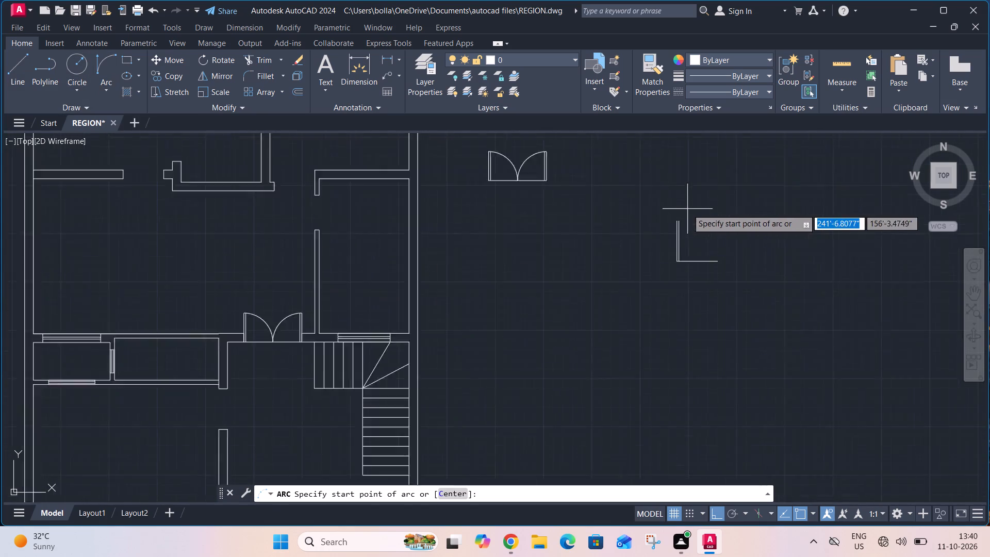
scroll(687, 209, "up", 3)
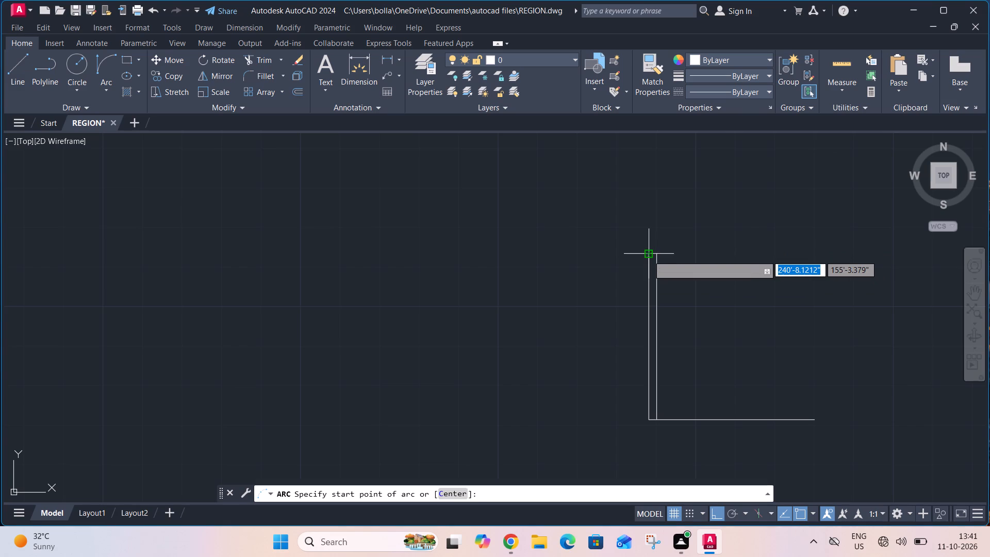
left_click(648, 255)
left_click(815, 420)
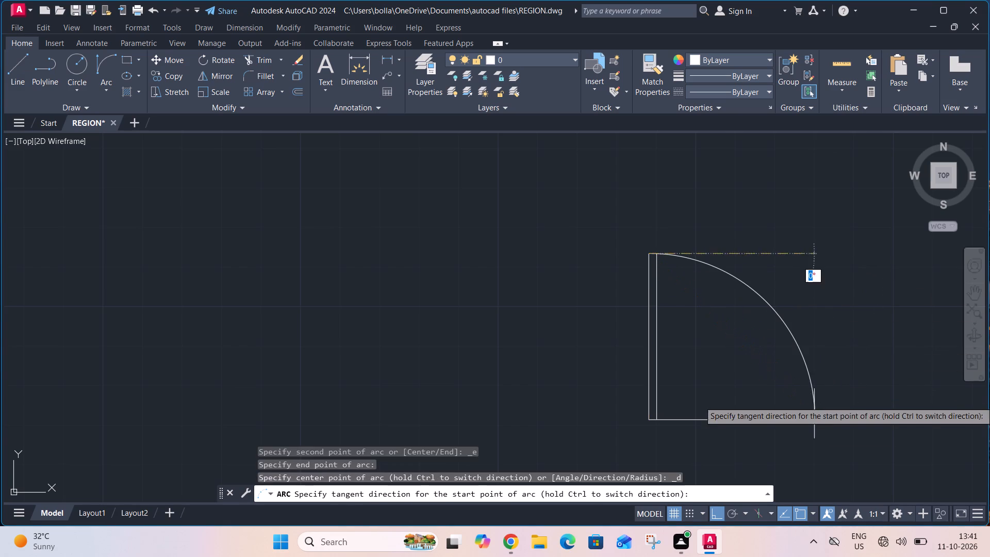
left_click(822, 389)
key("Escape")
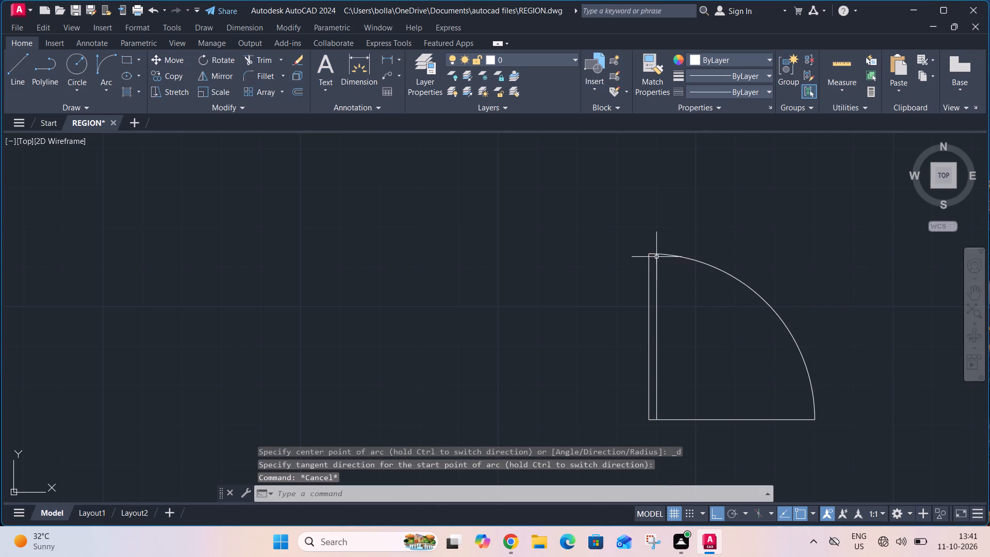
Trim the tip of the leaf's inner line that projects above the swing arc.
scroll(655, 257, "up", 3)
type("TR")
key("space")
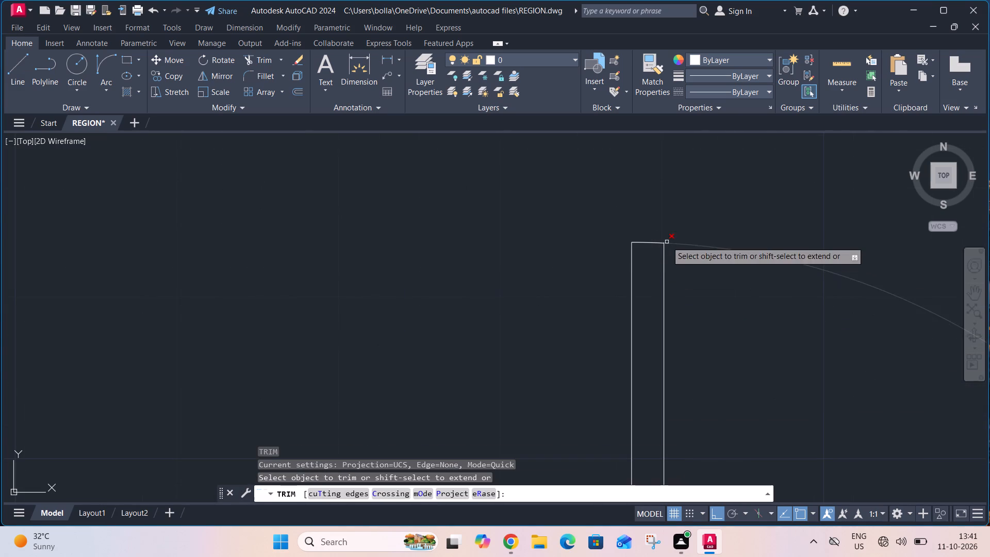
scroll(661, 241, "up", 4)
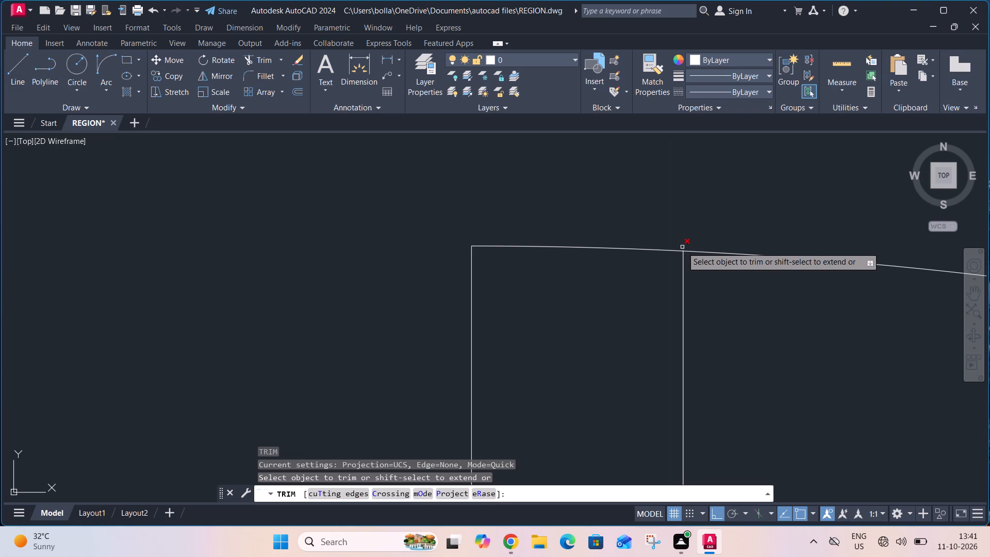
left_click(682, 247)
key("Escape")
Draw an L of two 2'6" lines, one down and one east, in the empty area southwest of the 3'6" door.
scroll(681, 233, "down", 9)
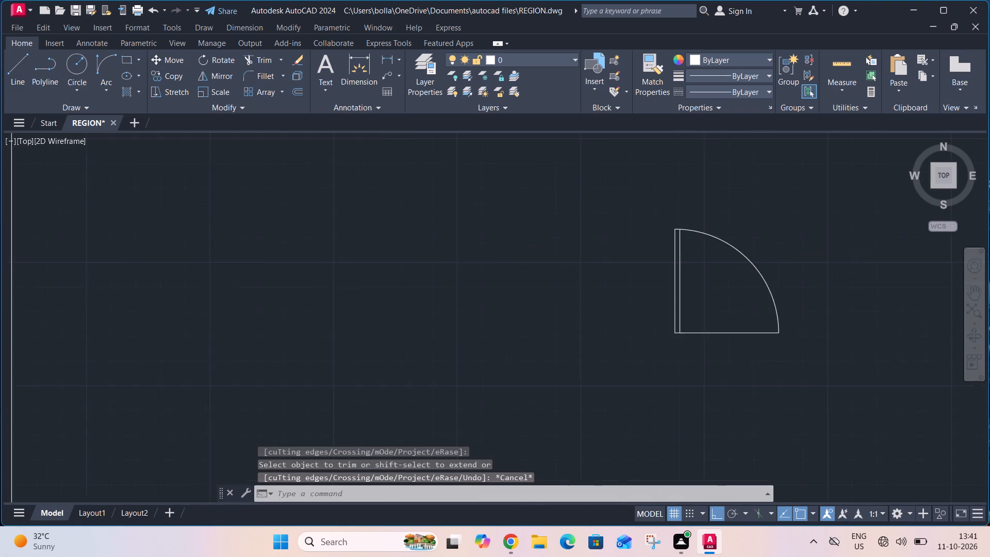
scroll(678, 227, "down", 1)
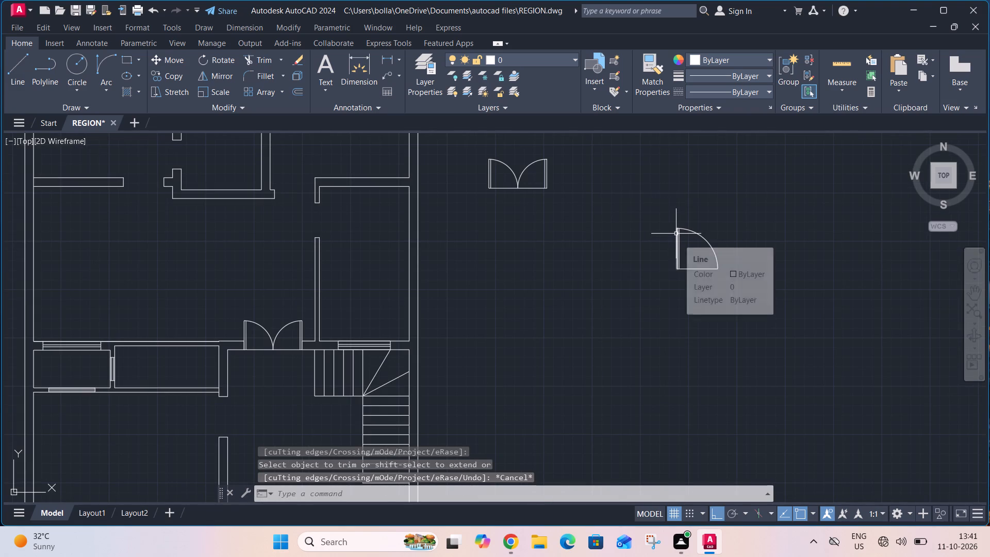
type("L")
key("space")
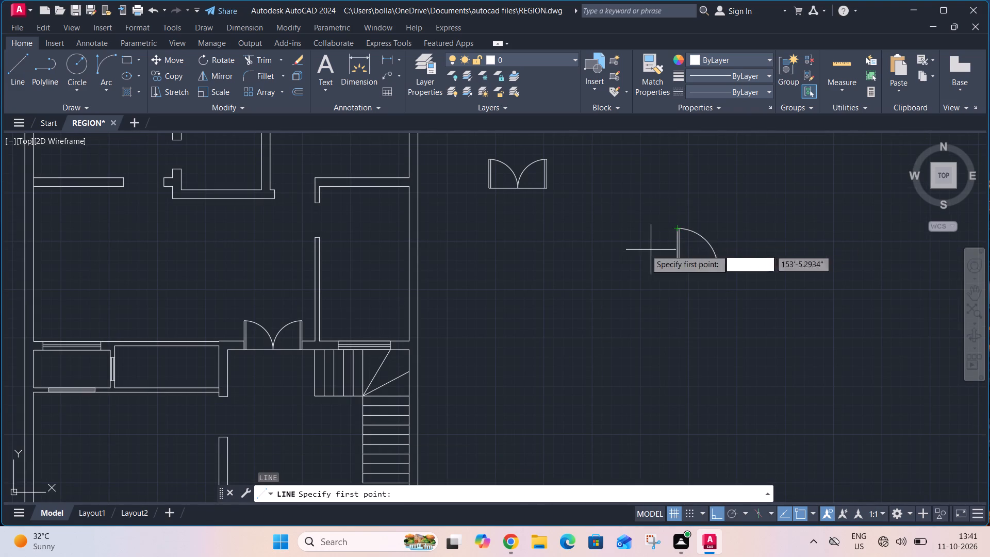
left_click(564, 293)
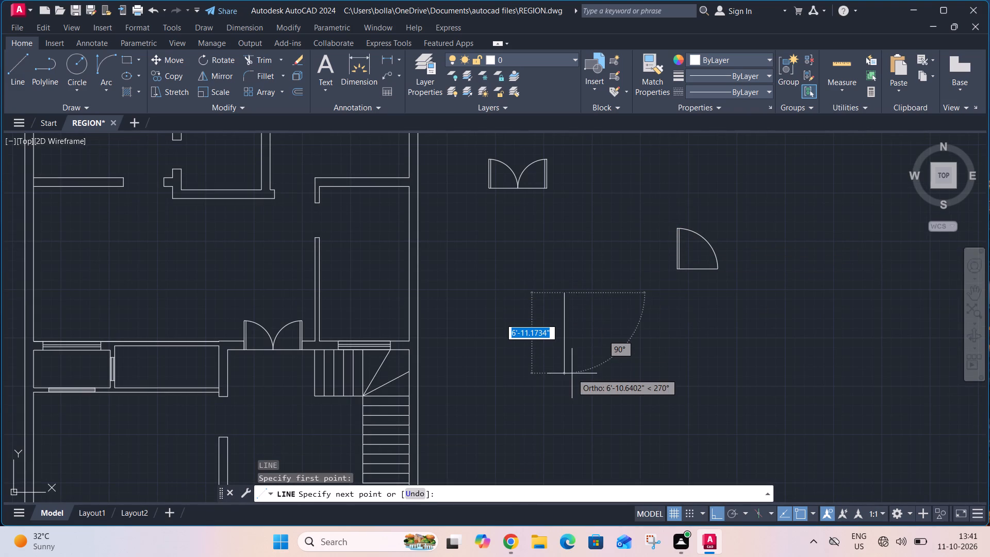
type("2'6\"")
key("Return")
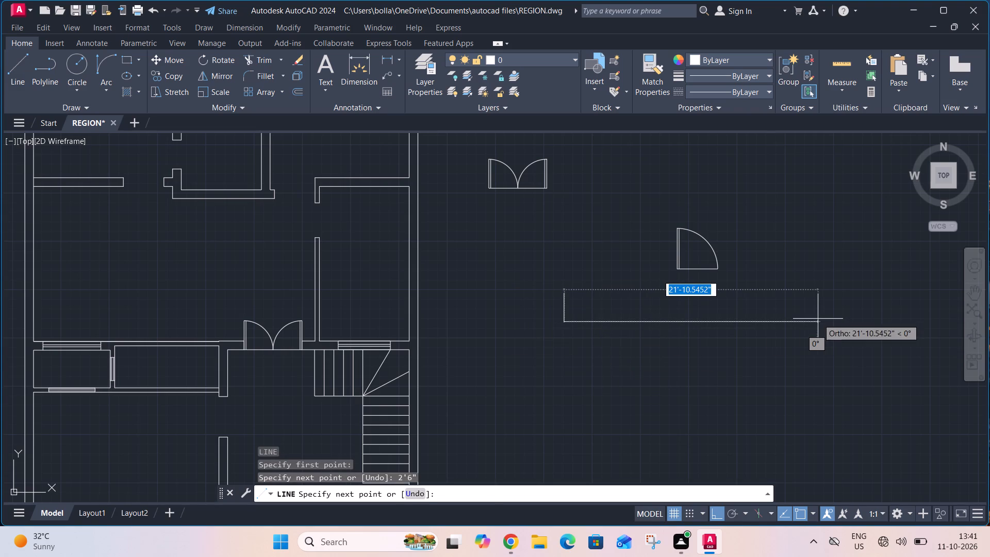
type("2'6:")
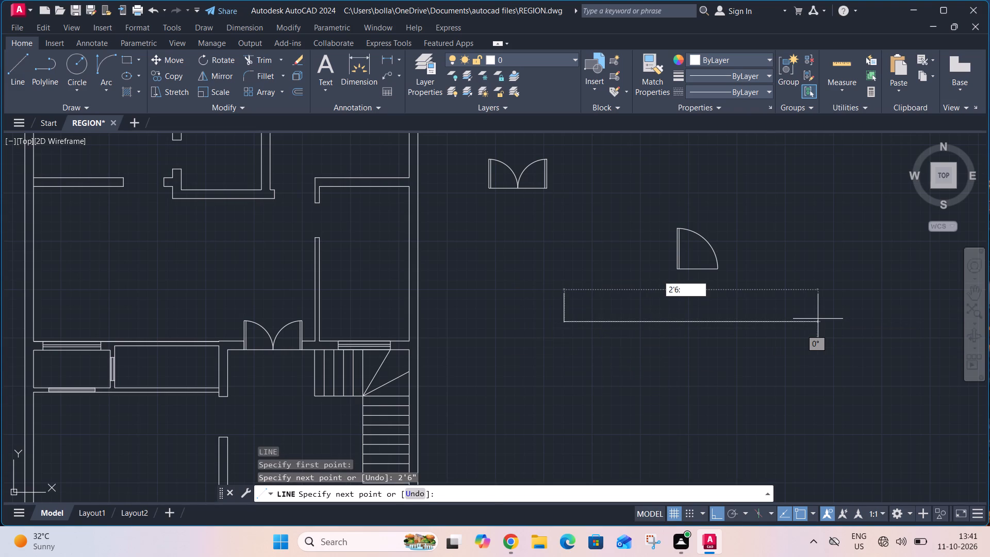
key("BackSpace")
key("shift+quotedbl")
key("Return")
key("Escape")
Offset the vertical line of the 2'6" L by 2" to the east to form the door leaf.
scroll(560, 332, "up", 3)
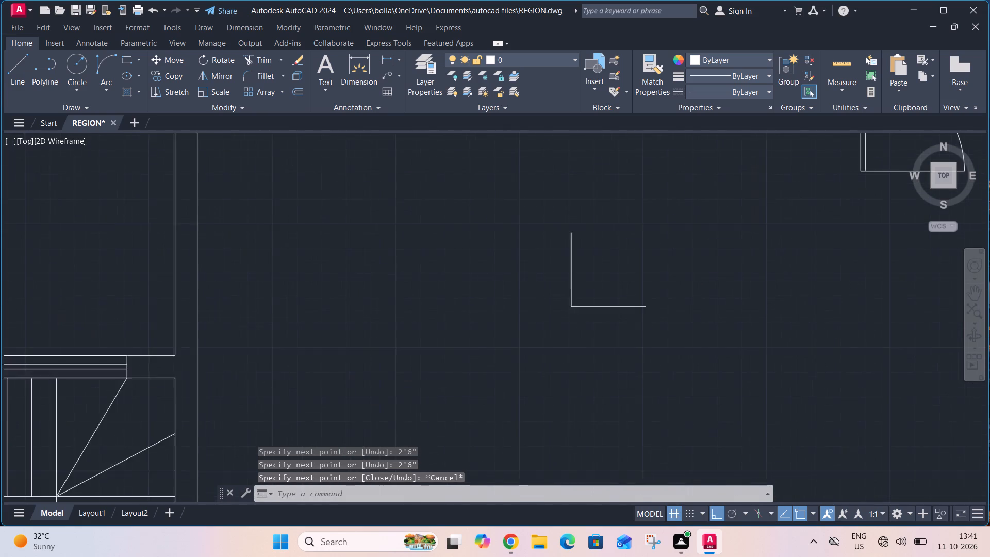
type("O")
key("space")
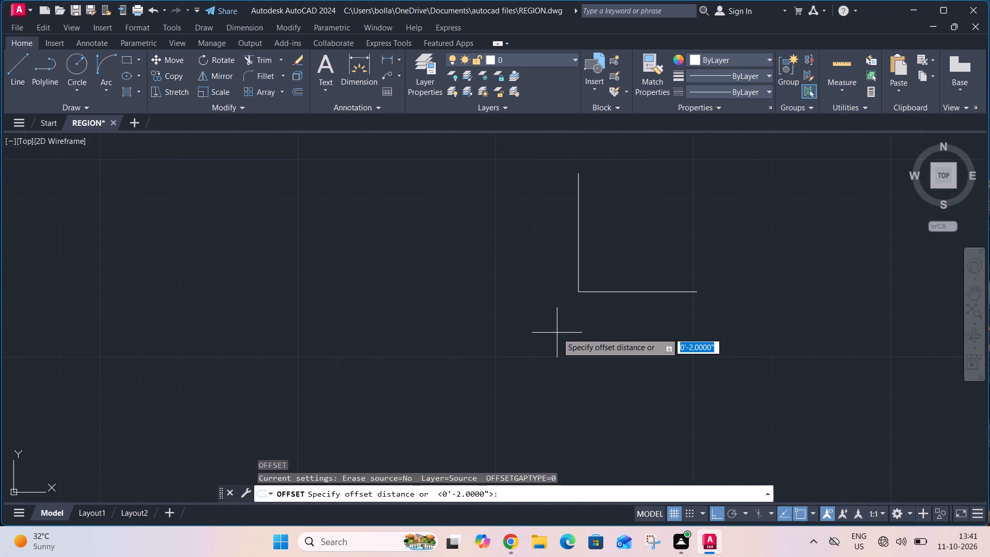
type("2\"")
key("Return")
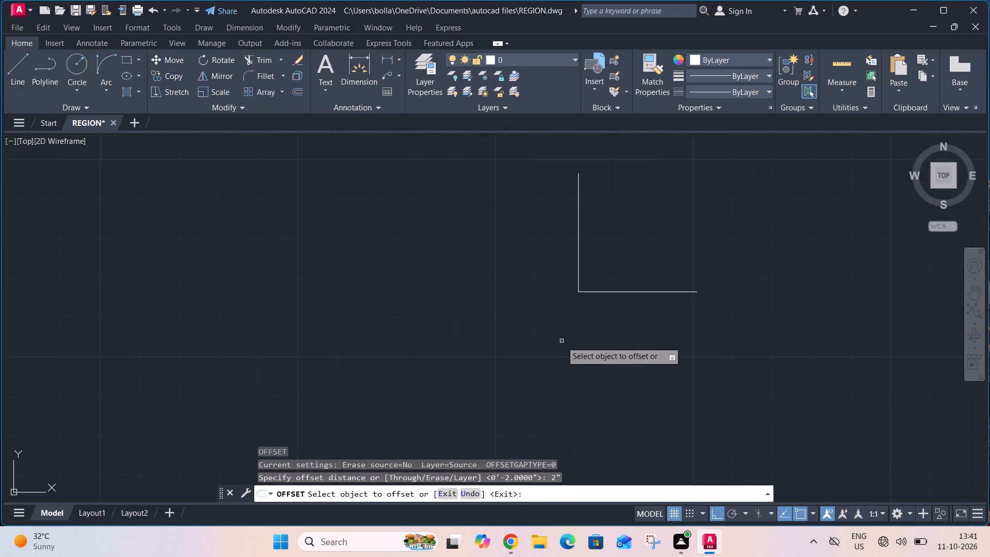
left_click(579, 270)
left_click(605, 263)
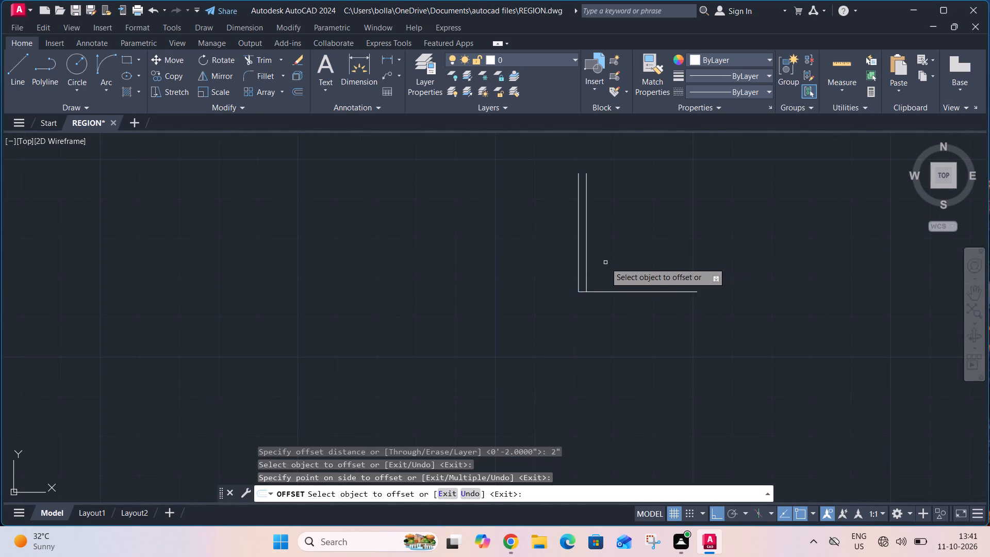
key("Escape")
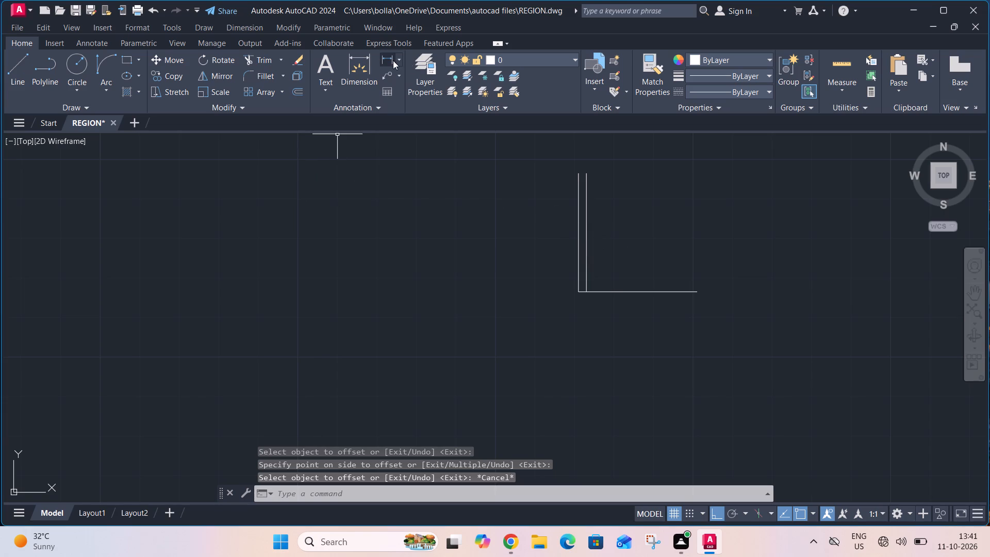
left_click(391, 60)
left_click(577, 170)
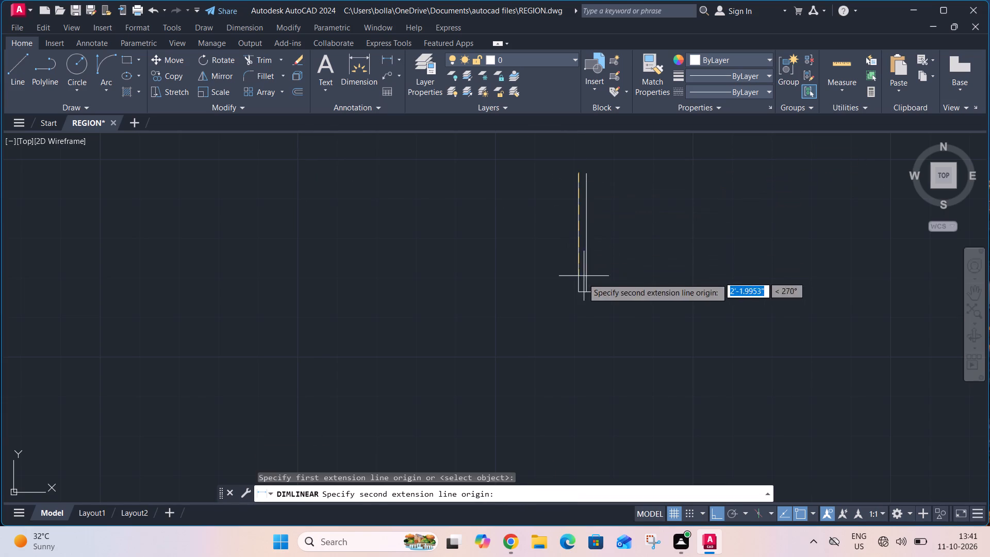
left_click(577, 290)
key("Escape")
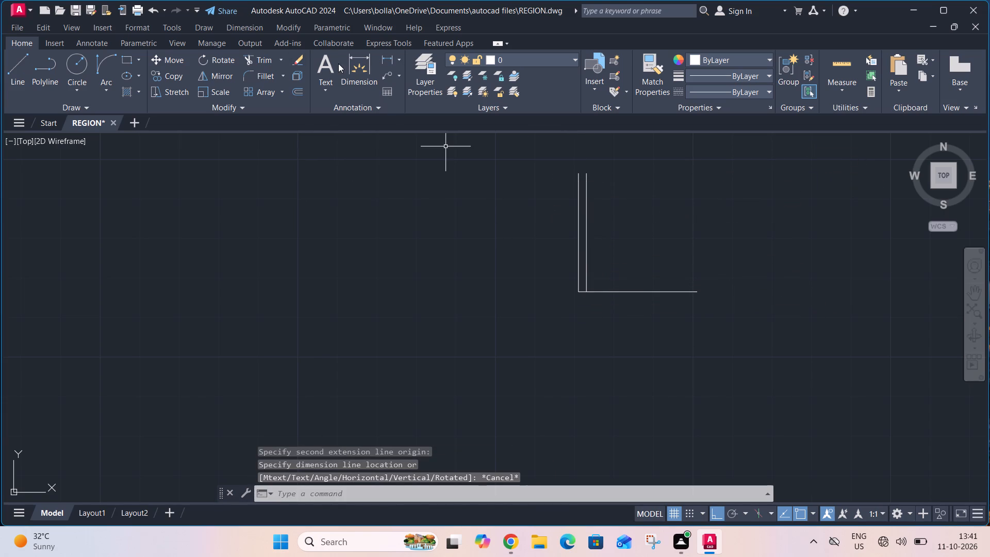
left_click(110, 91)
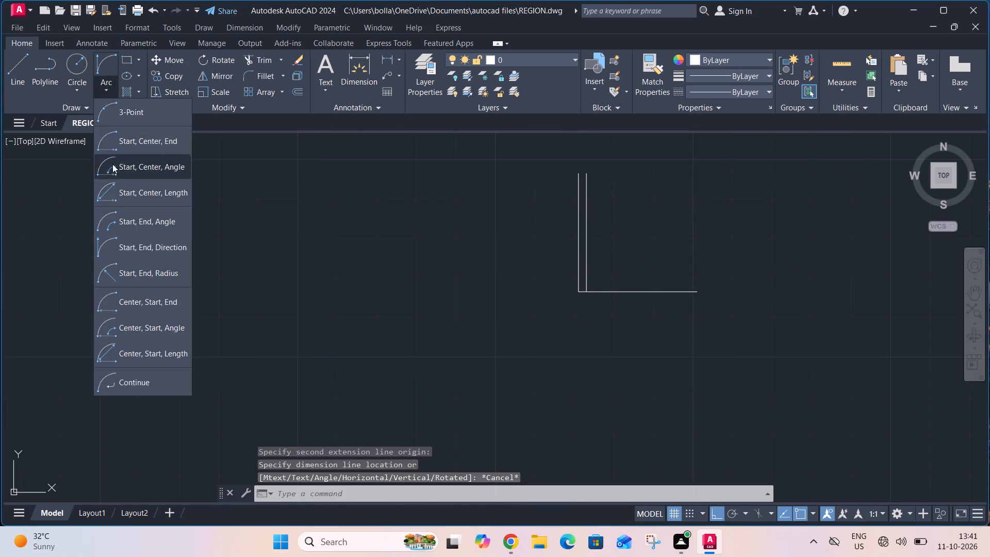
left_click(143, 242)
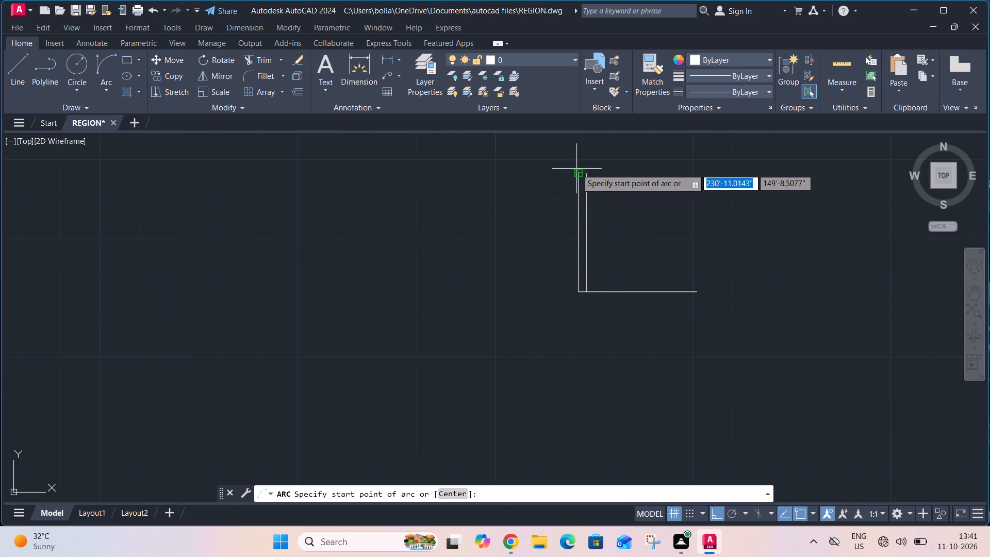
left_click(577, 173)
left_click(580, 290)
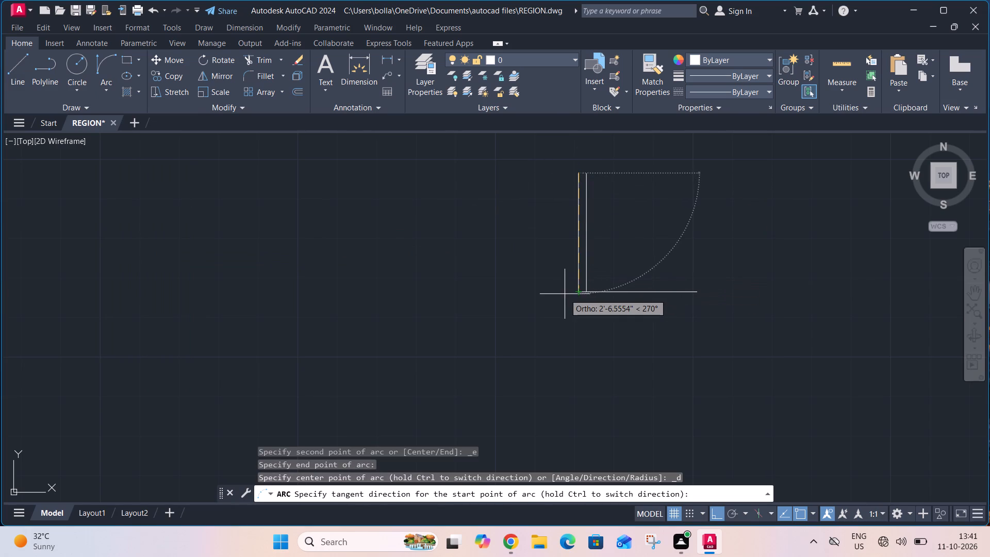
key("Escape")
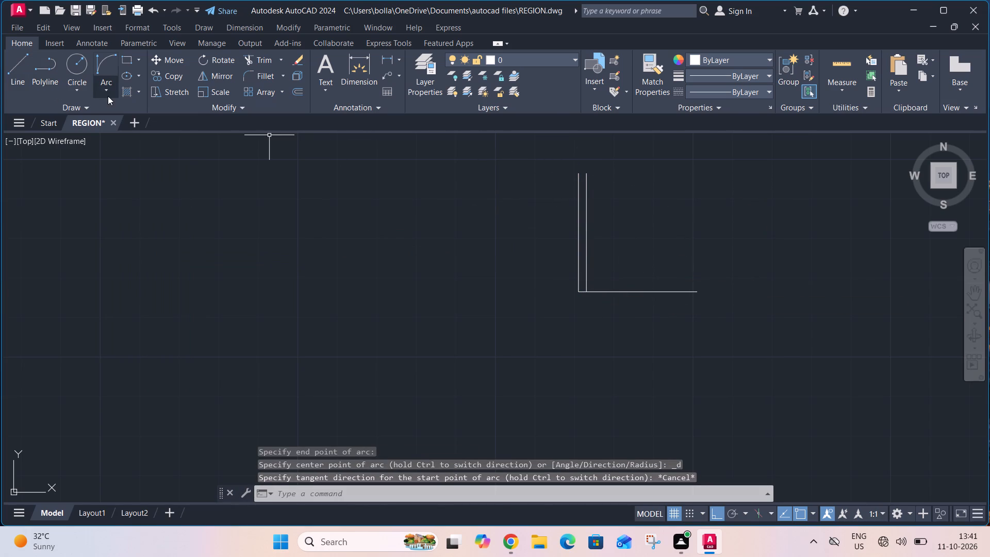
Draw a Start, End, Direction arc from the top of the 2'6" leaf's outer line to the east end of its horizontal line.
left_click(106, 96)
left_click(154, 243)
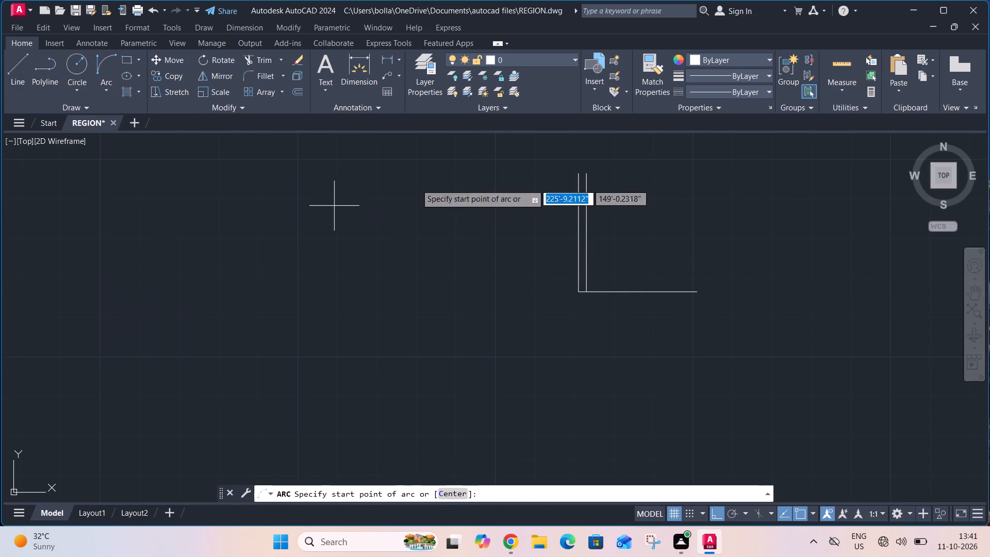
left_click(581, 175)
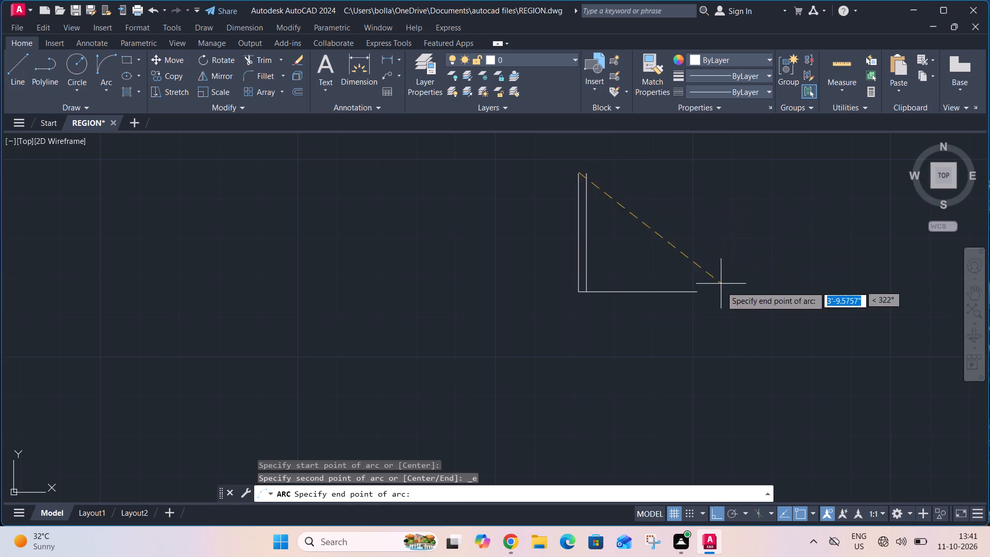
left_click(700, 292)
left_click(712, 275)
key("Escape")
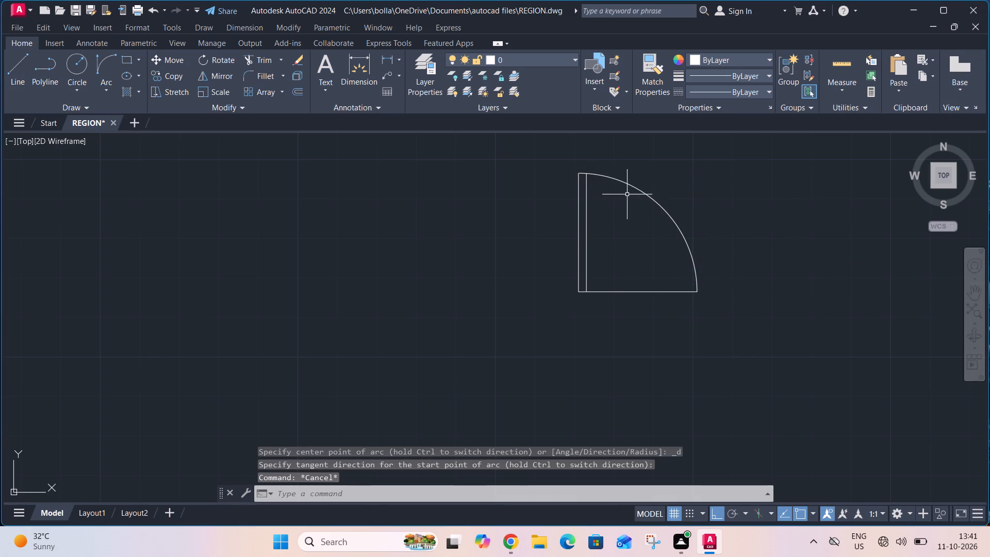
Trim the tip of the 2'6" leaf's inner line that projects above the swing arc.
type("TR")
key("space")
scroll(586, 169, "up", 2)
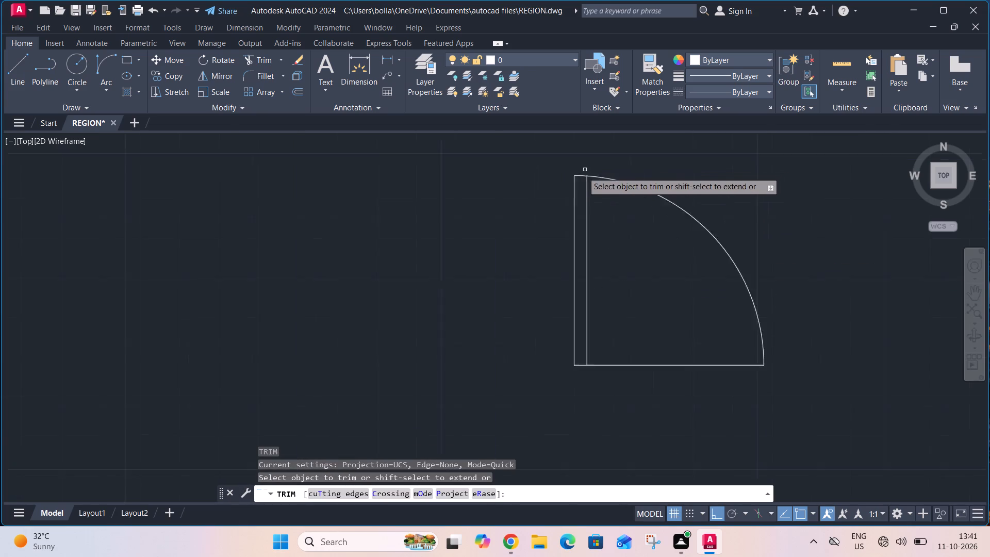
scroll(582, 172, "up", 6)
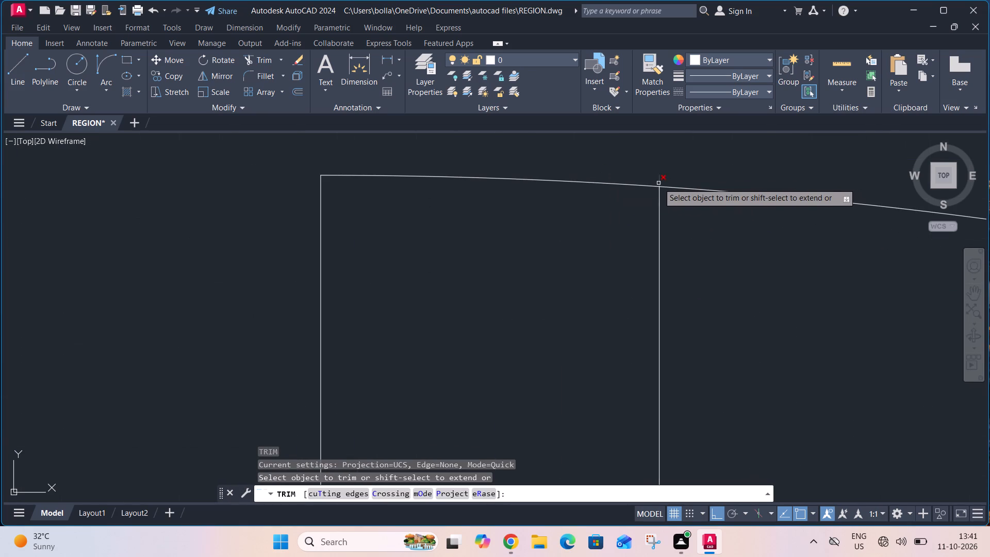
left_click(658, 183)
scroll(658, 183, "down", 7)
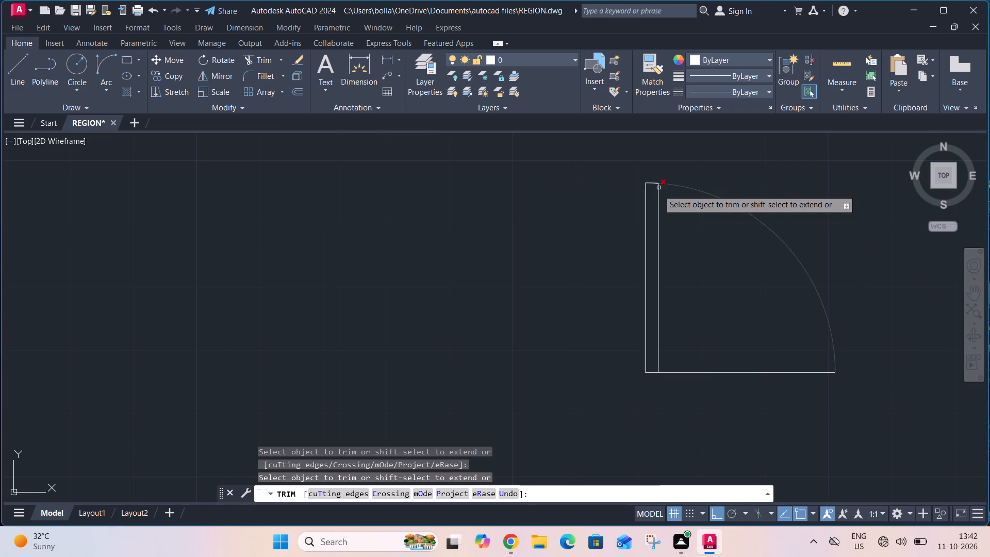
key("Escape")
Draw an L of two 3' lines, one down and one east, in the empty area west of the 2'6" door.
scroll(566, 251, "down", 1)
key("l")
key("space")
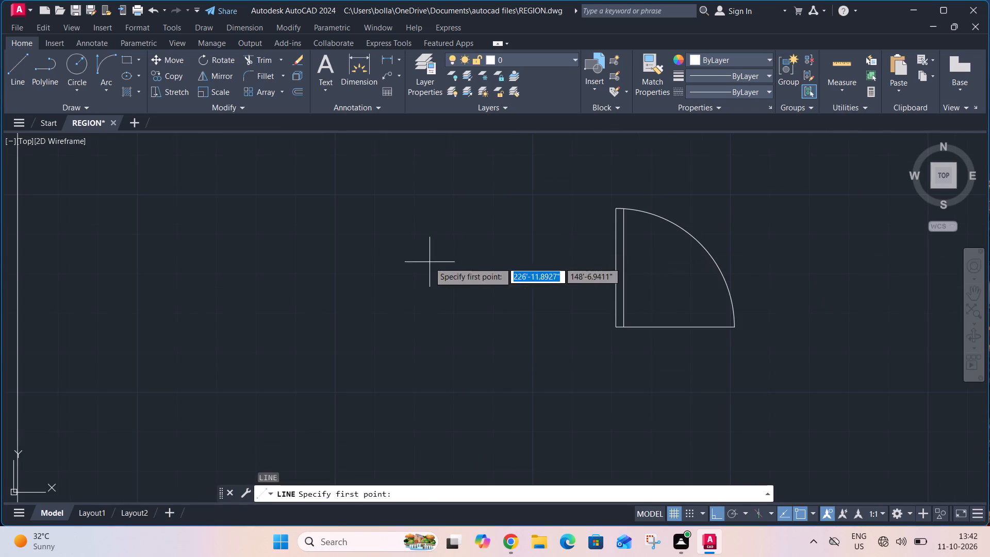
left_click(389, 225)
type("3'")
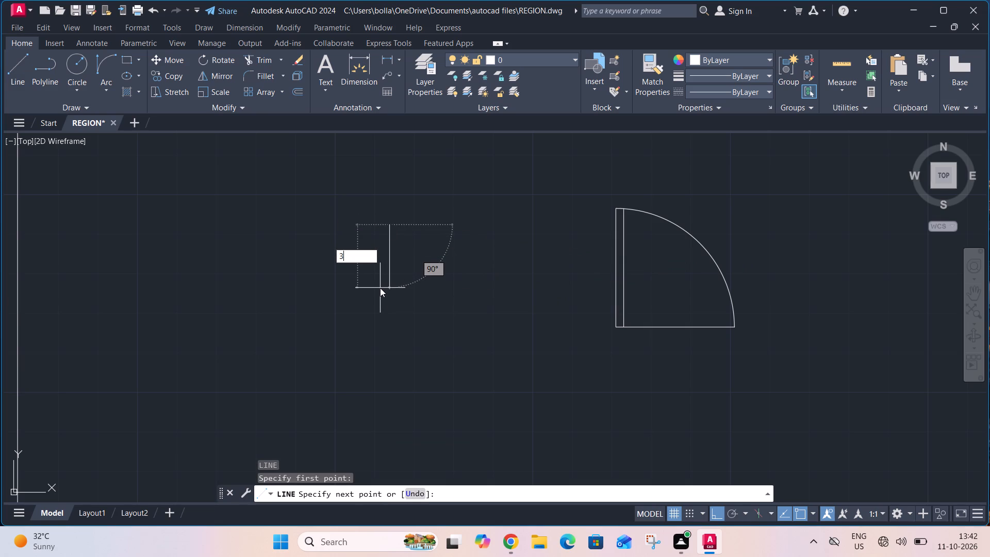
key("Return")
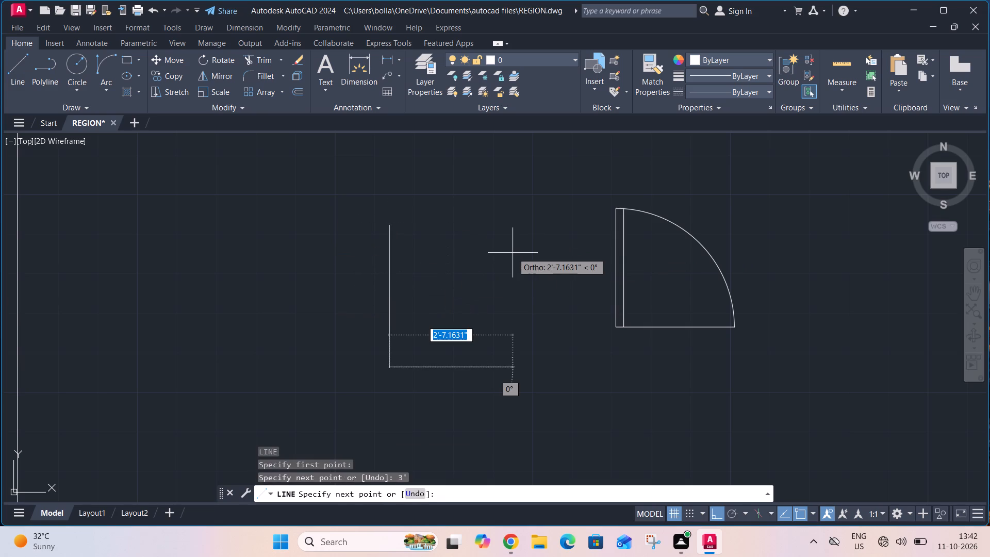
type("3'")
key("Return")
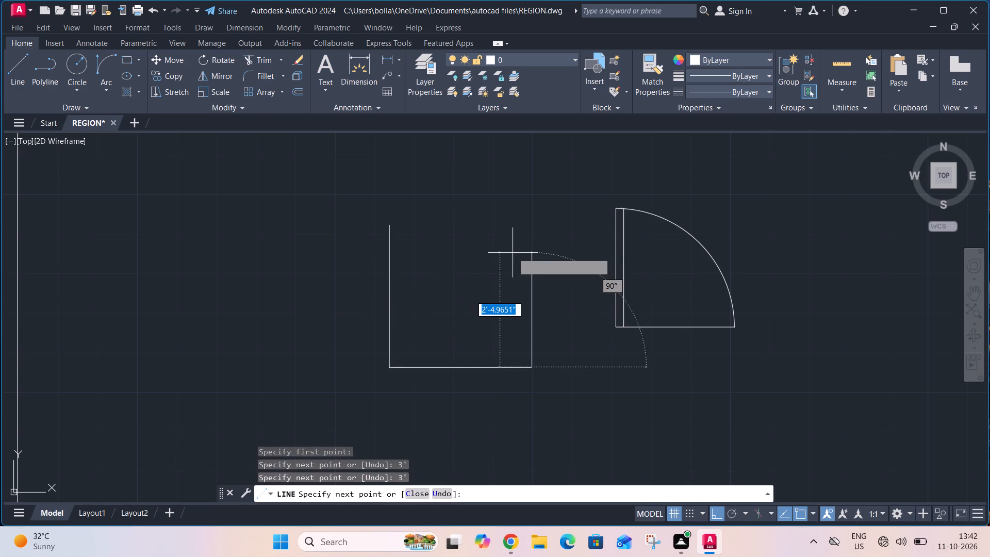
key("Escape")
Offset the vertical line of the 3' L by 2" to the east to form the door leaf.
key("o")
key("space")
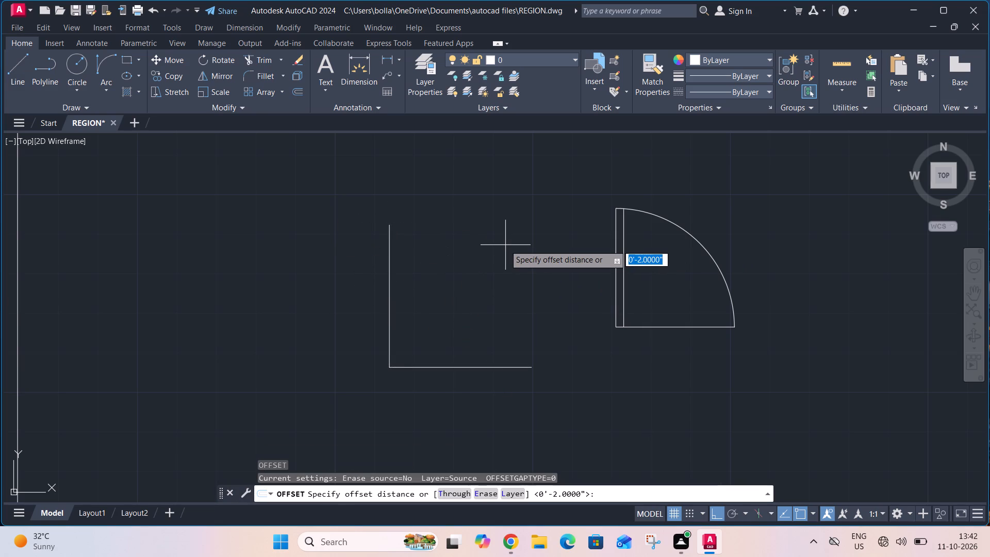
type("2\"")
key("Return")
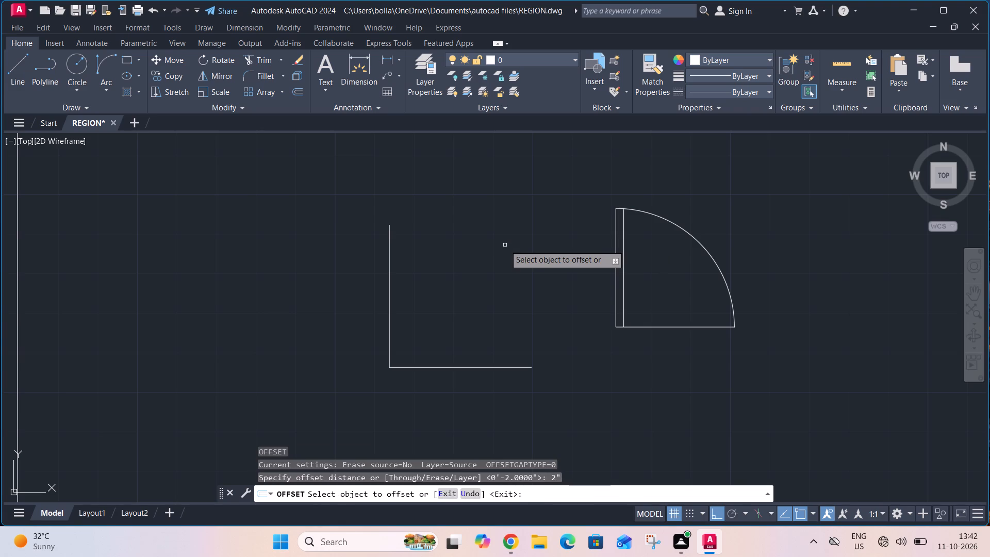
left_click(389, 339)
left_click(409, 336)
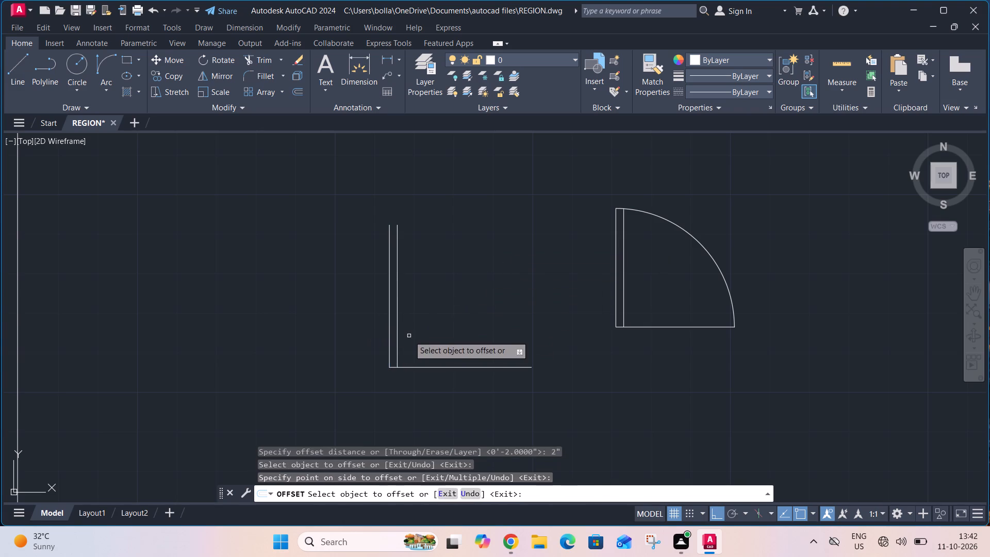
key("Escape")
Draw a Start, End, Direction arc from the top of the 3' leaf's outer line to the east end of its horizontal line.
left_click(106, 91)
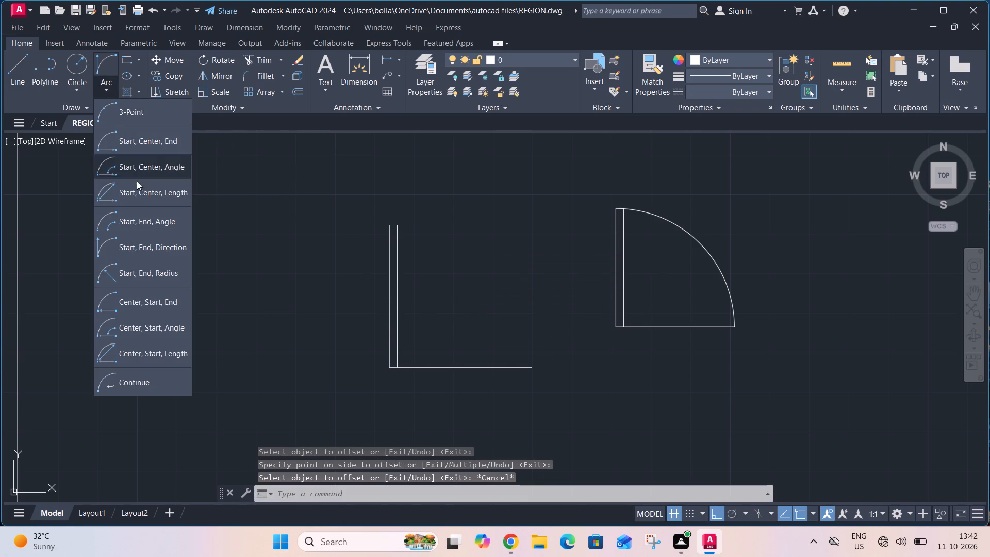
left_click(161, 251)
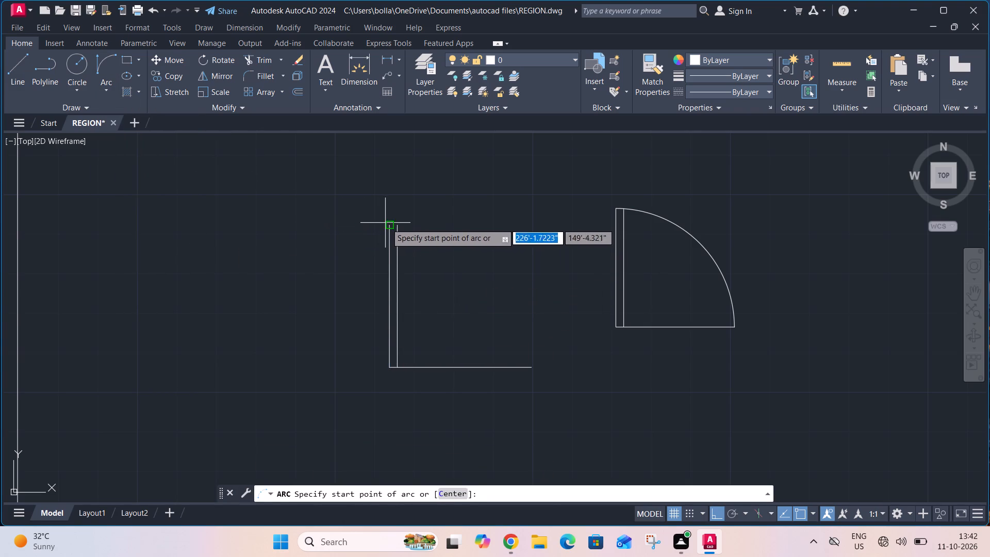
left_click(388, 226)
left_click(530, 364)
left_click(548, 344)
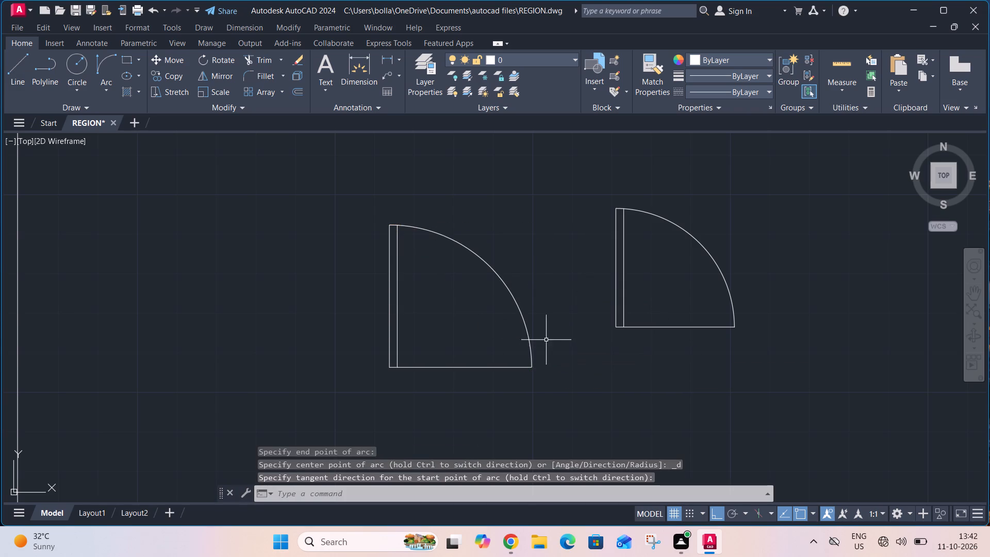
Trim the tip of the 3' leaf's inner line that projects above the swing arc.
type("TR")
key("space")
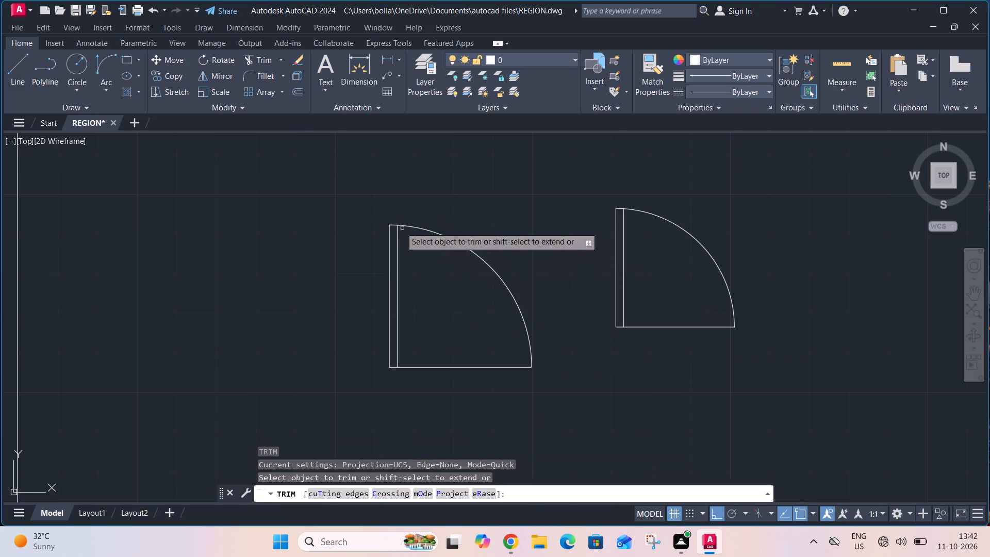
scroll(398, 225, "up", 7)
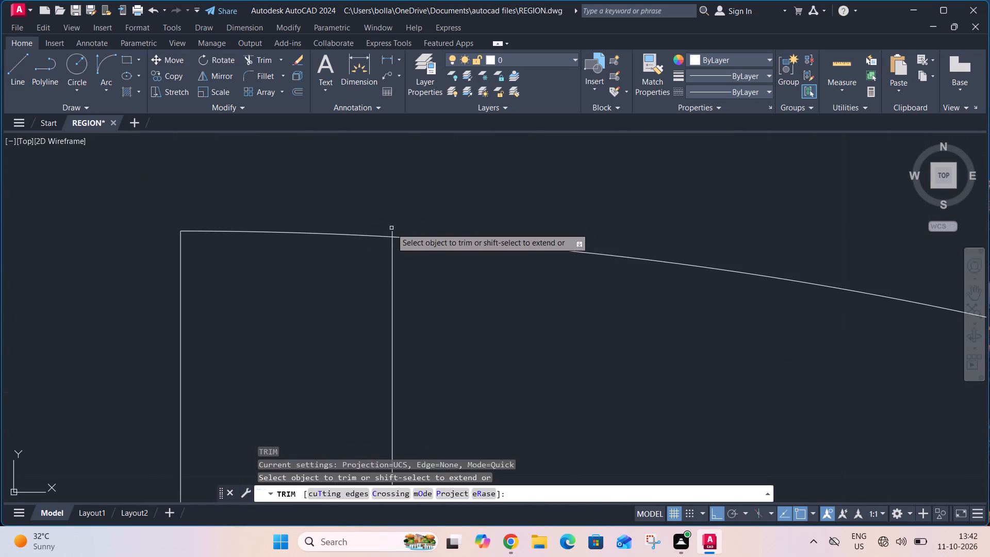
left_click(391, 232)
key("Escape")
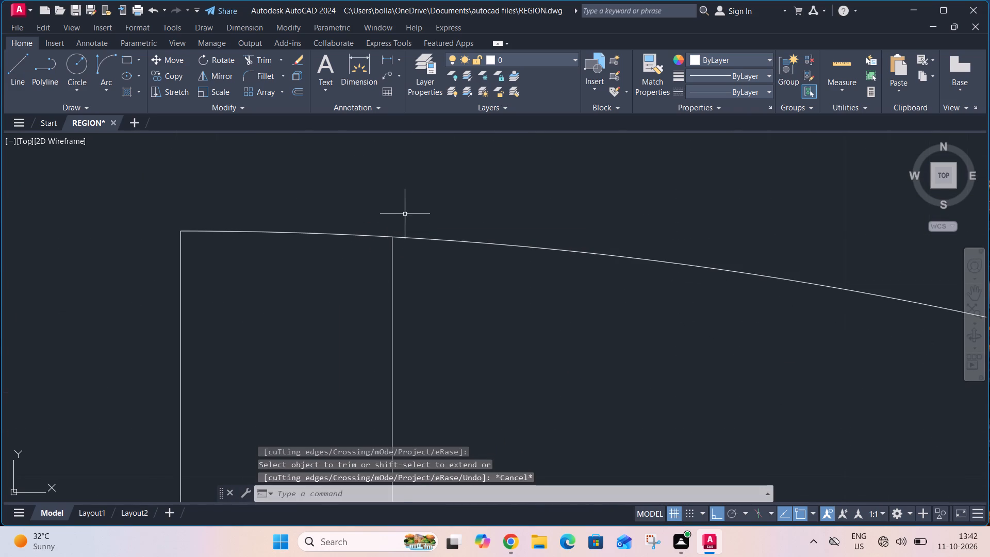
Copy the 3'6" door by its lower hinge corner onto the lower corner of the wall end west of the northeast room's opening.
scroll(405, 212, "down", 9)
middle_click_drag(566, 195, 447, 324)
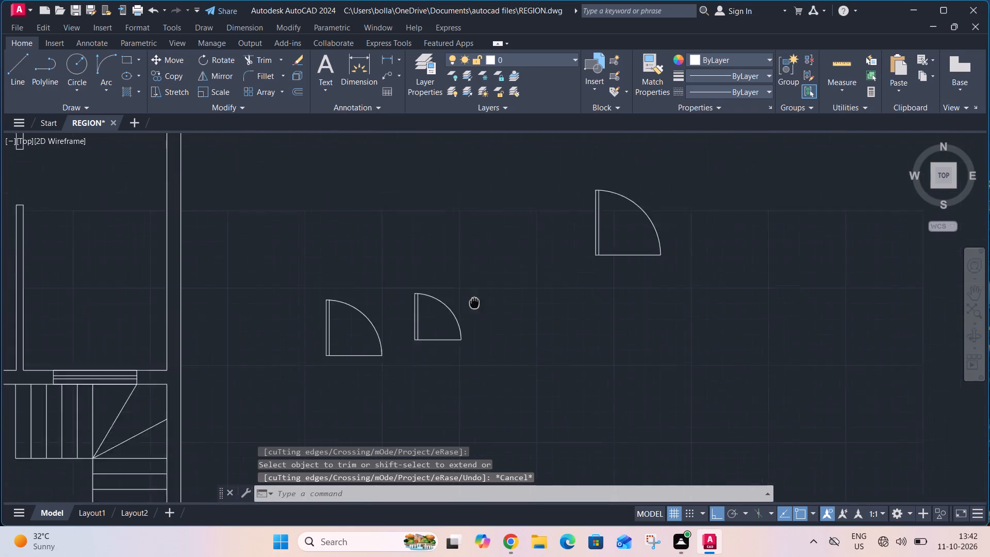
middle_click_drag(447, 324, 319, 397)
left_click(362, 282)
left_click(534, 373)
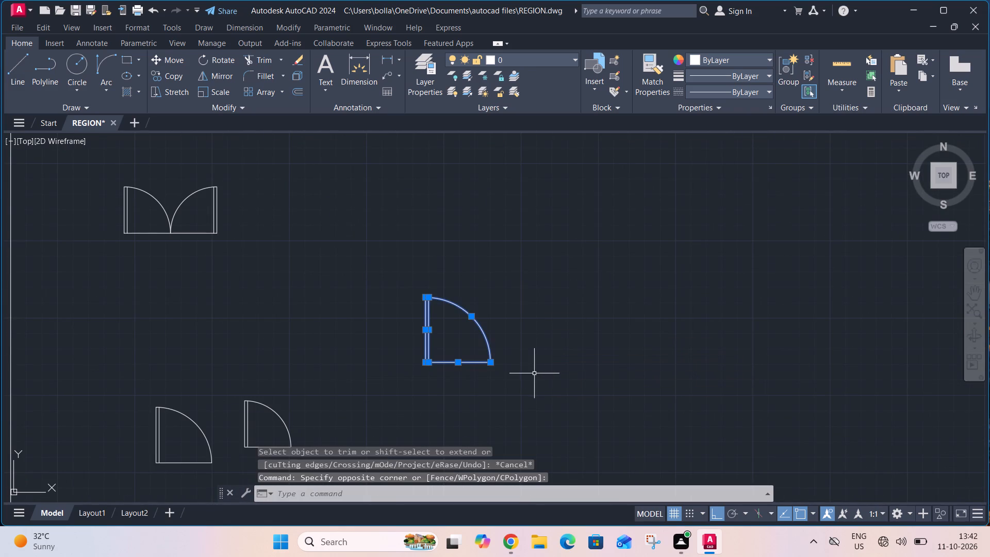
key("c")
key("o")
key("space")
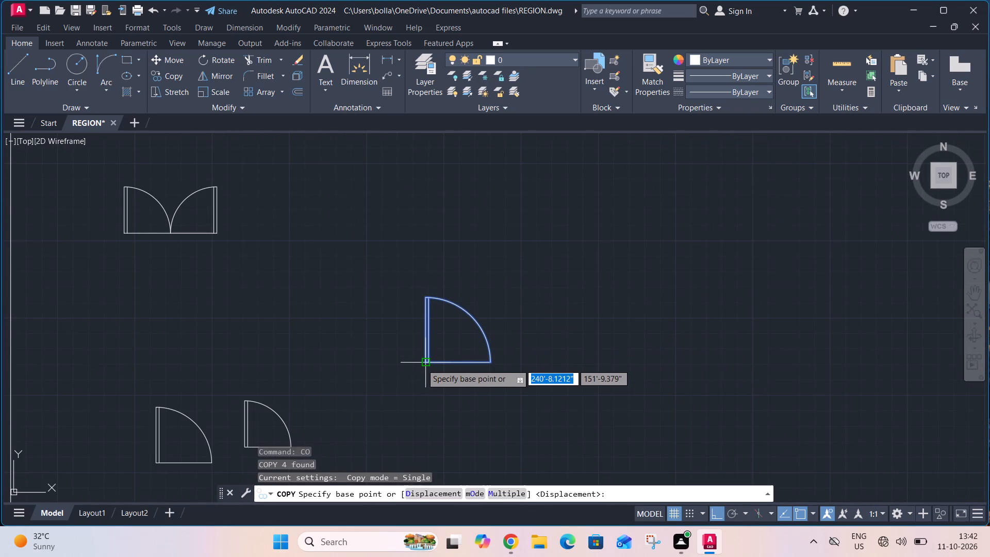
scroll(422, 364, "up", 2)
left_click(427, 360)
scroll(440, 346, "down", 3)
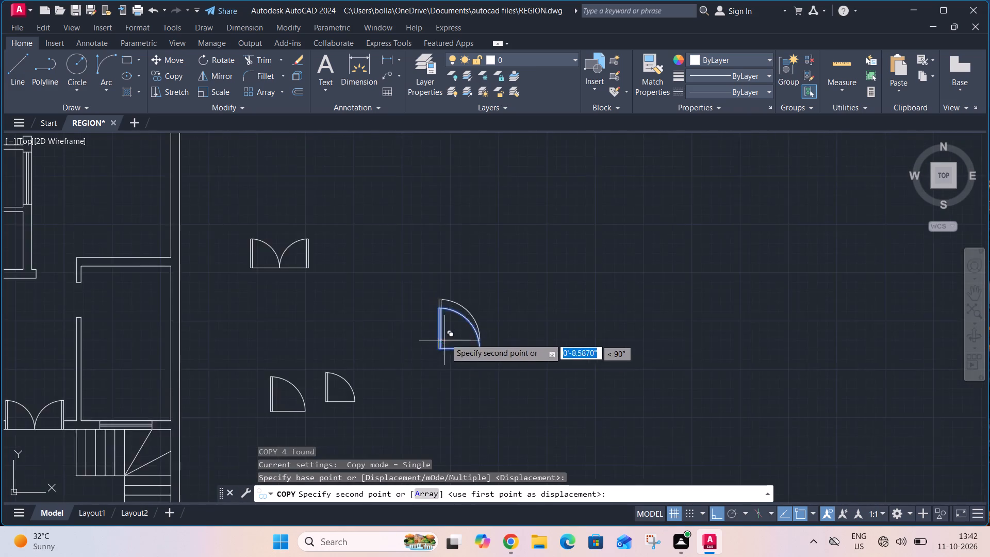
scroll(445, 338, "down", 2)
scroll(297, 312, "up", 5)
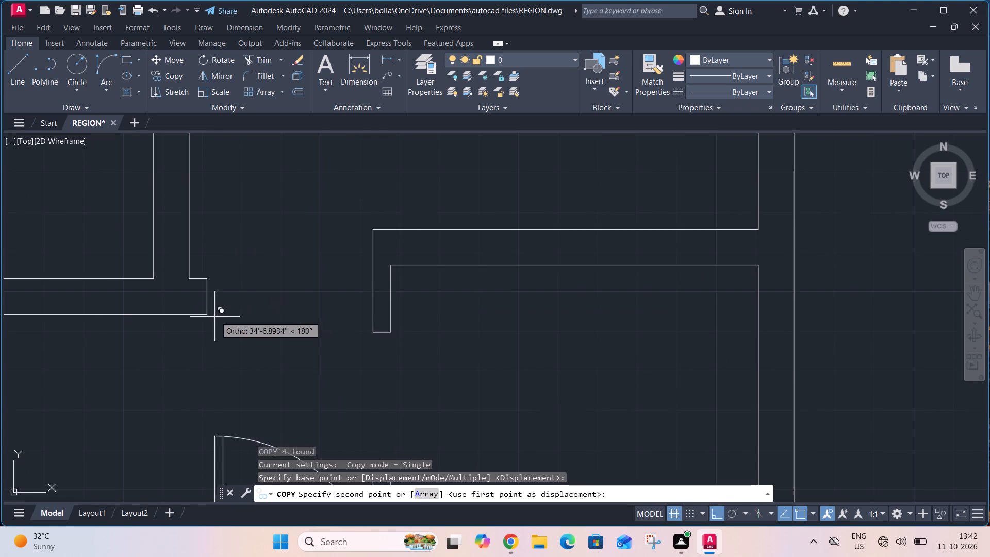
left_click(209, 313)
Move the 3' door horizontally east, past the 2'6" door, into the empty area south of the original 3'6" door.
scroll(257, 297, "down", 4)
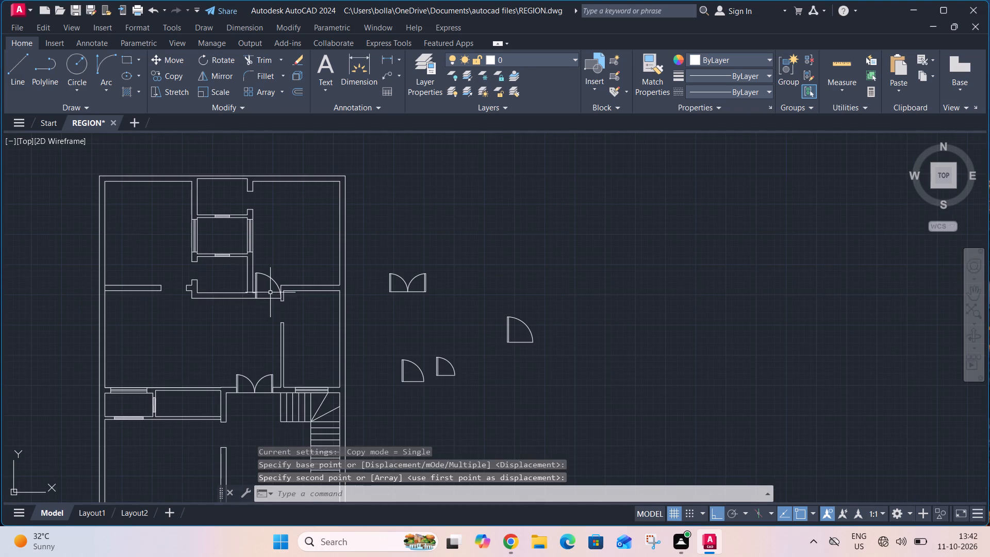
scroll(408, 397, "up", 3)
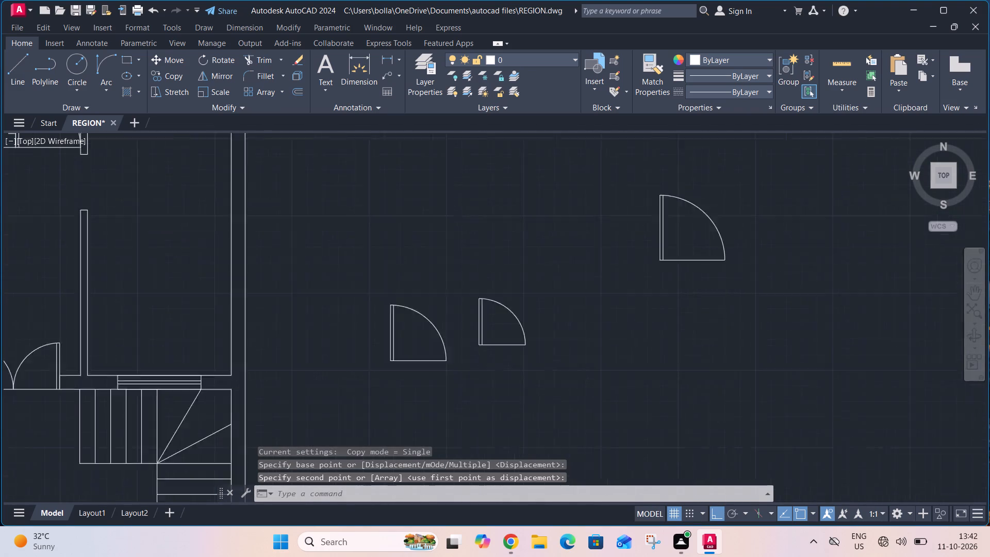
left_click(361, 231)
left_click(491, 355)
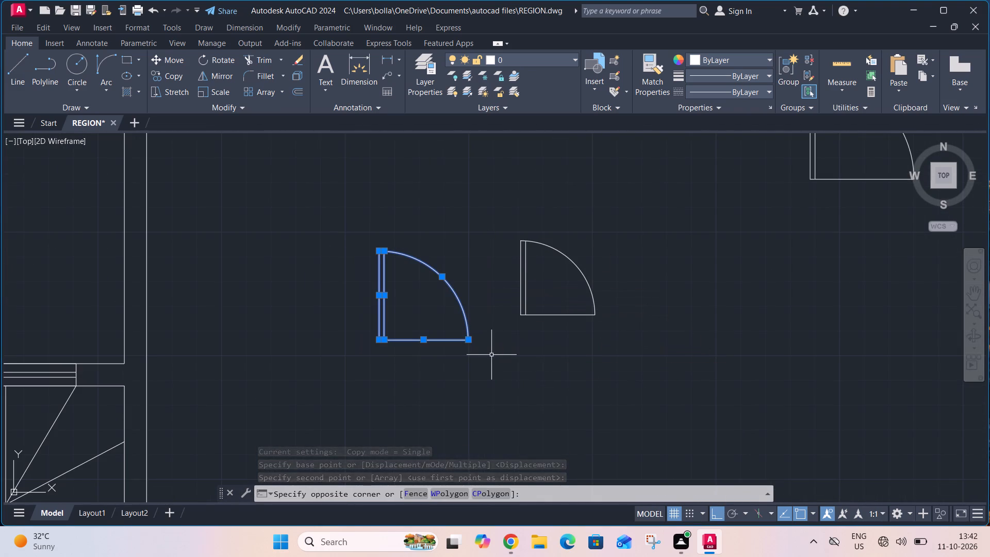
key("m")
key("space")
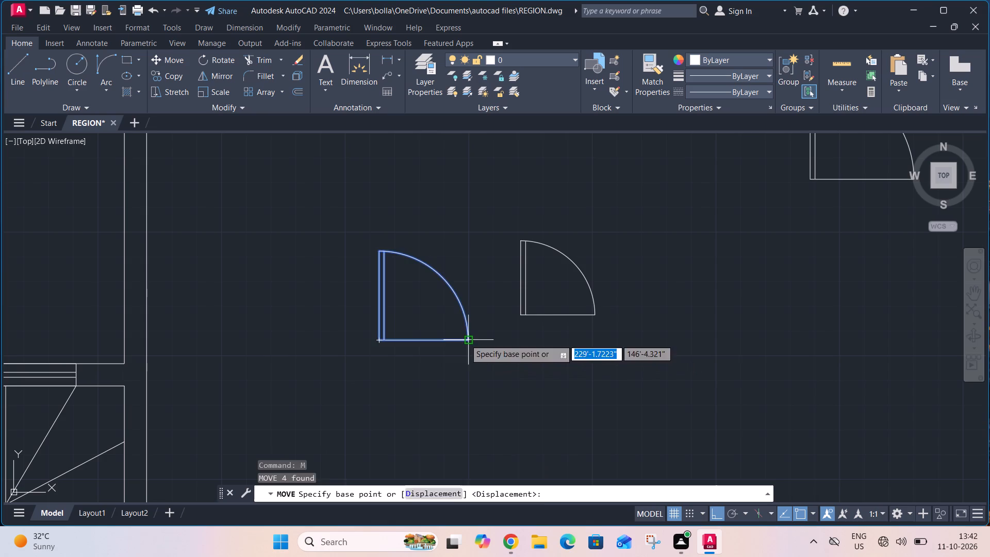
left_click(465, 339)
left_click(840, 422)
Rotate the 3' door to 270° about its lower hinge corner so the leaf lies horizontal and the swing faces south.
left_click(730, 236)
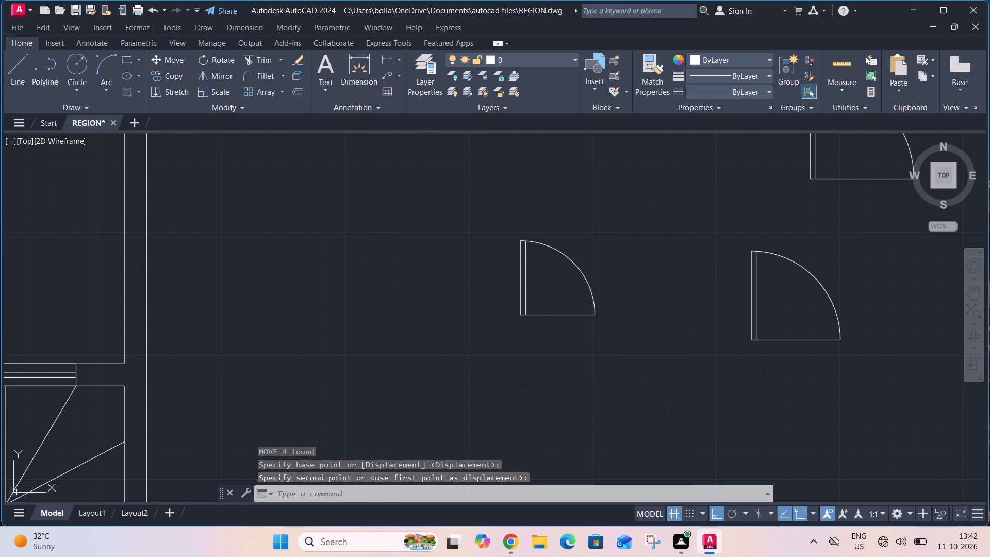
left_click(862, 374)
key("e")
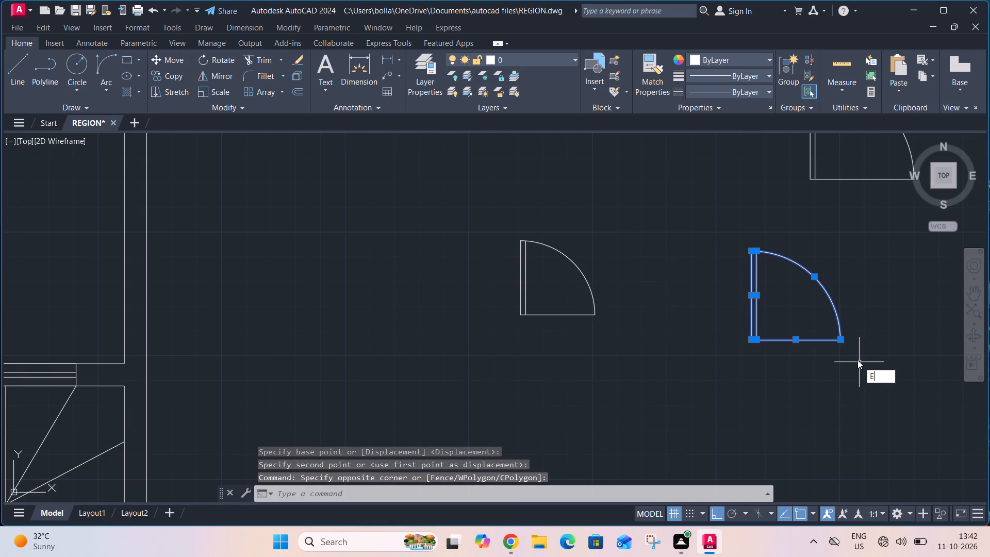
key("BackSpace")
type("RO")
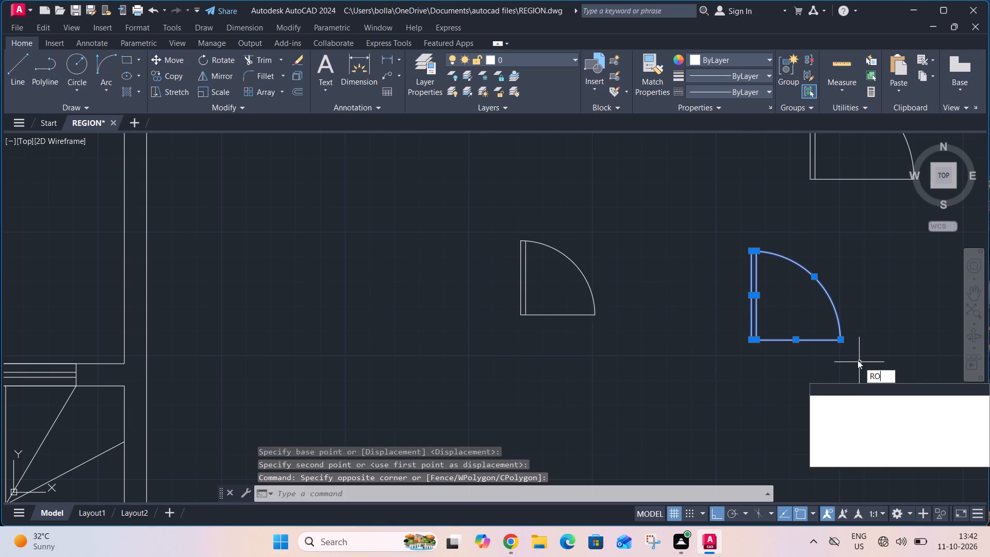
key("space")
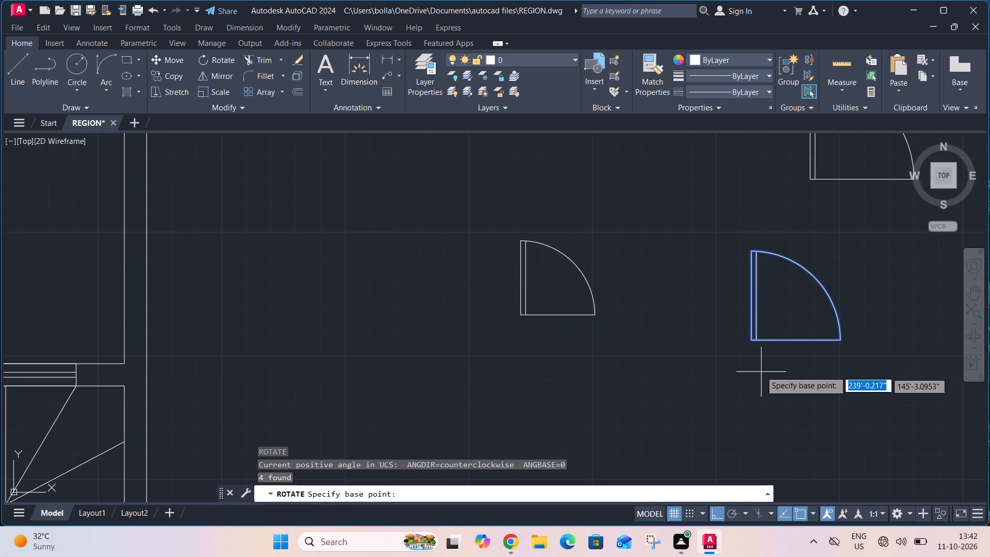
left_click(750, 338)
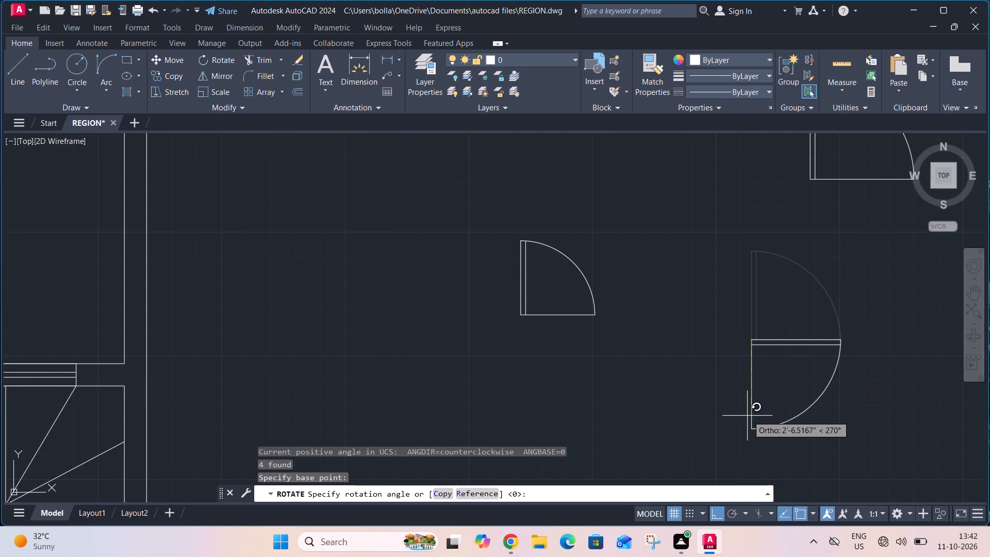
left_click(746, 416)
Copy the rotated 3' door by its upper hinge corner onto the west corner of the wall end north of the east room's opening.
middle_click_drag(733, 397, 571, 396)
left_click(571, 330)
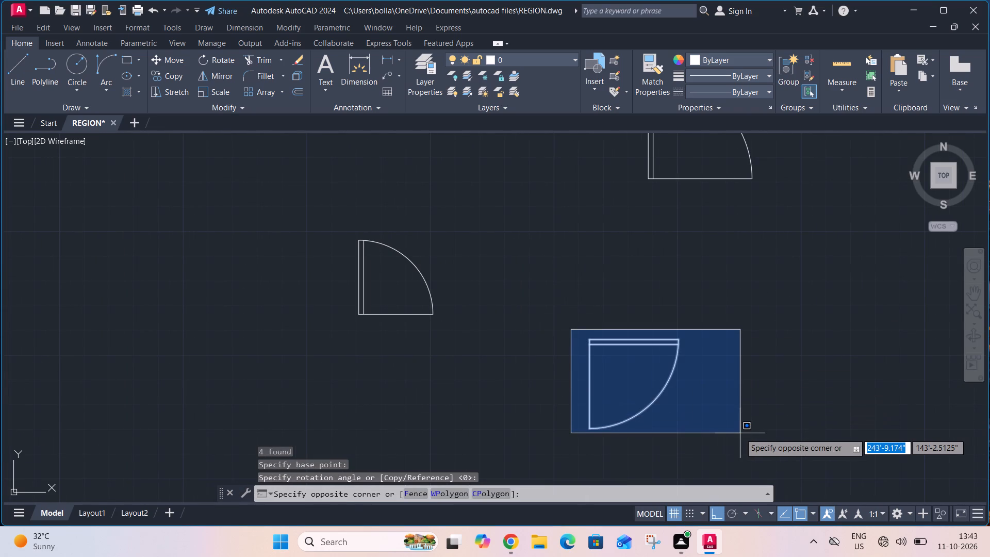
left_click(740, 433)
key("c")
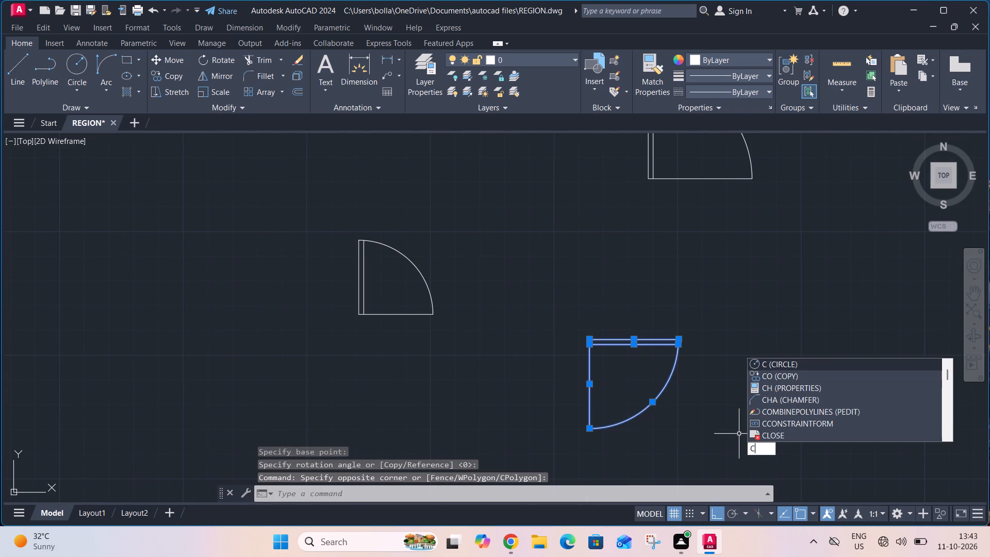
left_click(772, 376)
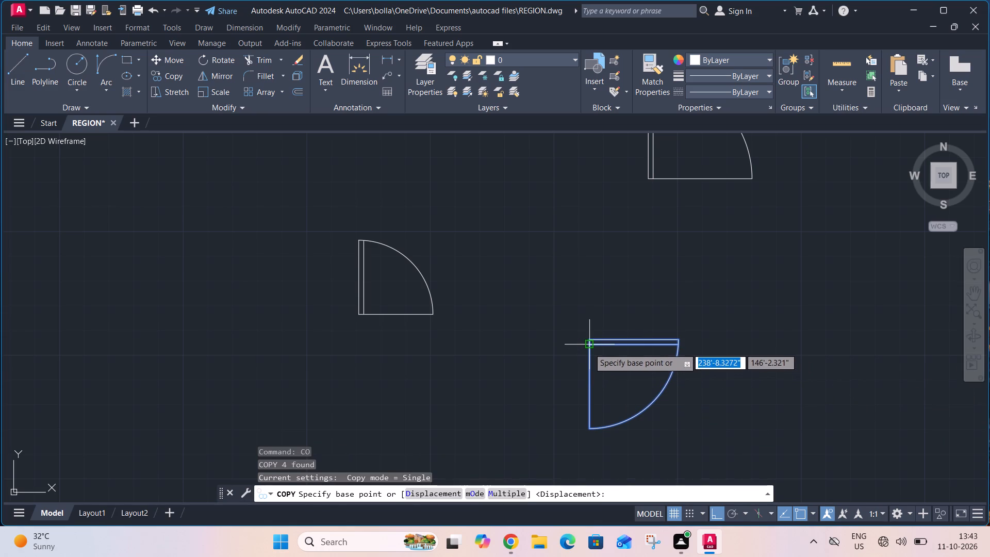
left_click(587, 339)
scroll(597, 315, "down", 4)
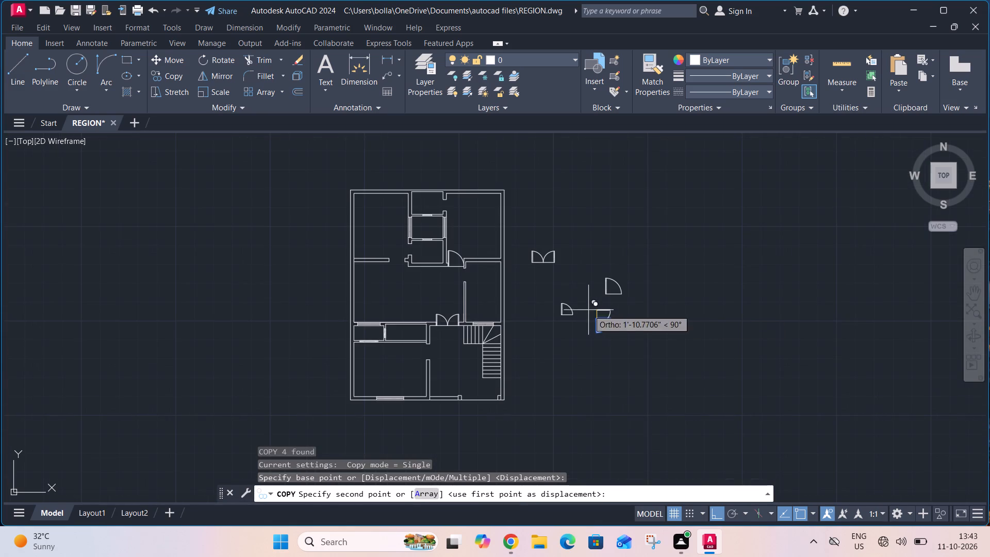
scroll(459, 272, "up", 5)
left_click(501, 228)
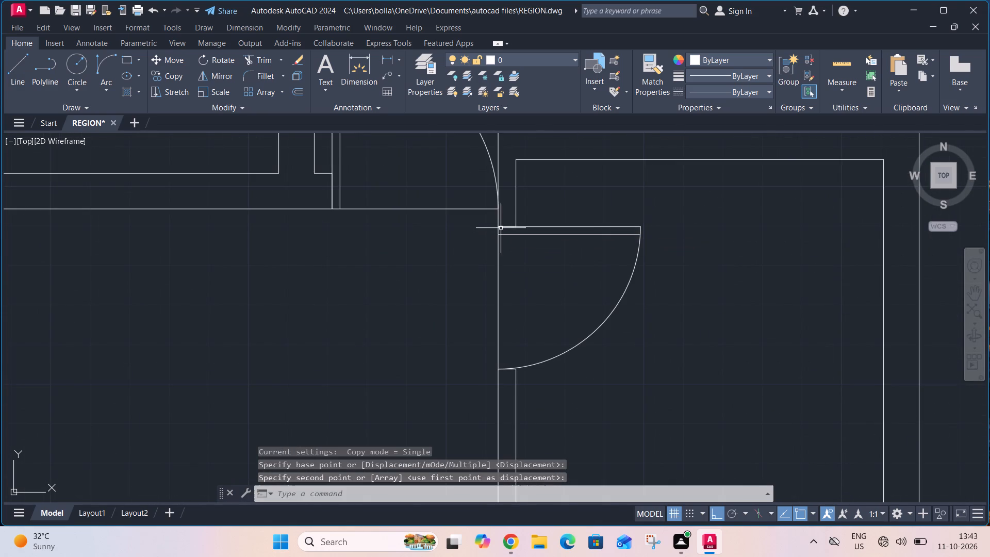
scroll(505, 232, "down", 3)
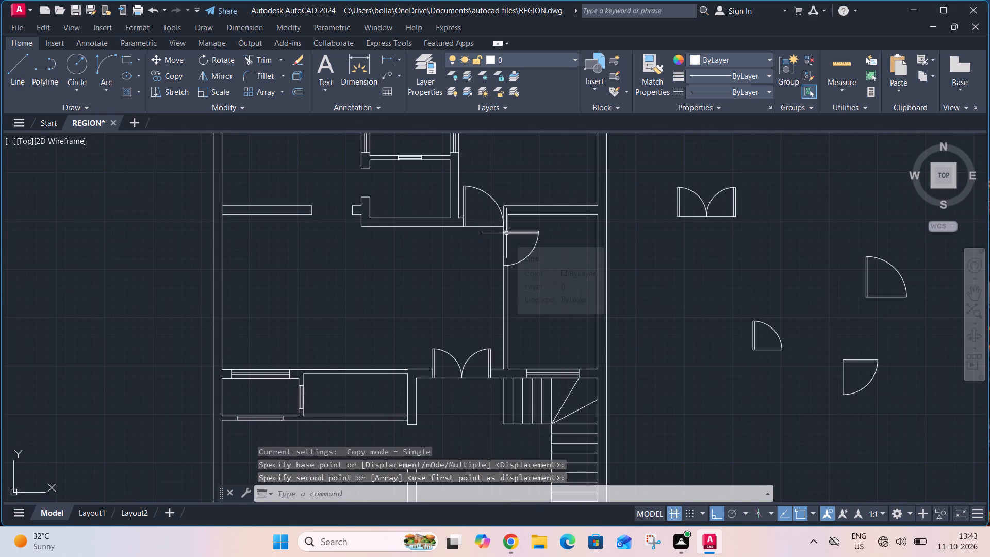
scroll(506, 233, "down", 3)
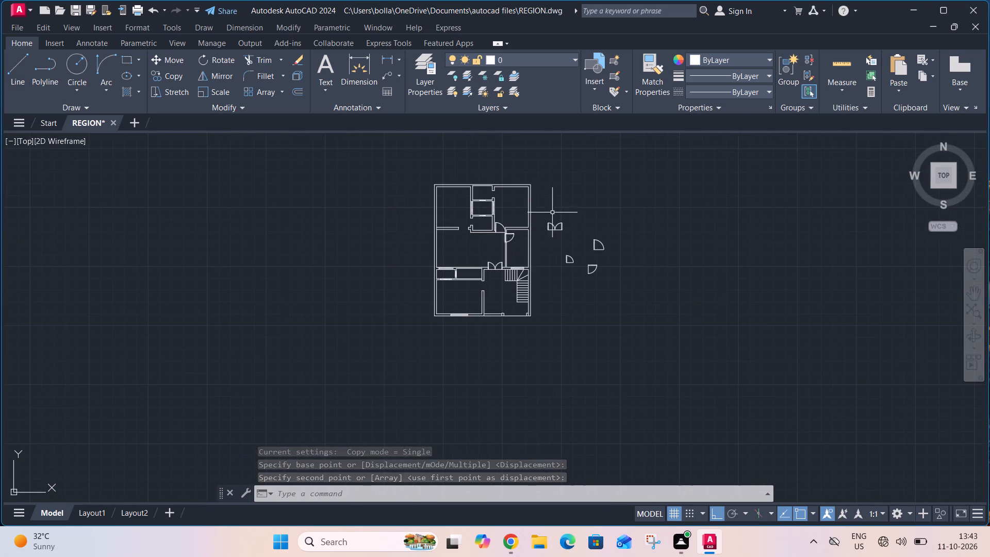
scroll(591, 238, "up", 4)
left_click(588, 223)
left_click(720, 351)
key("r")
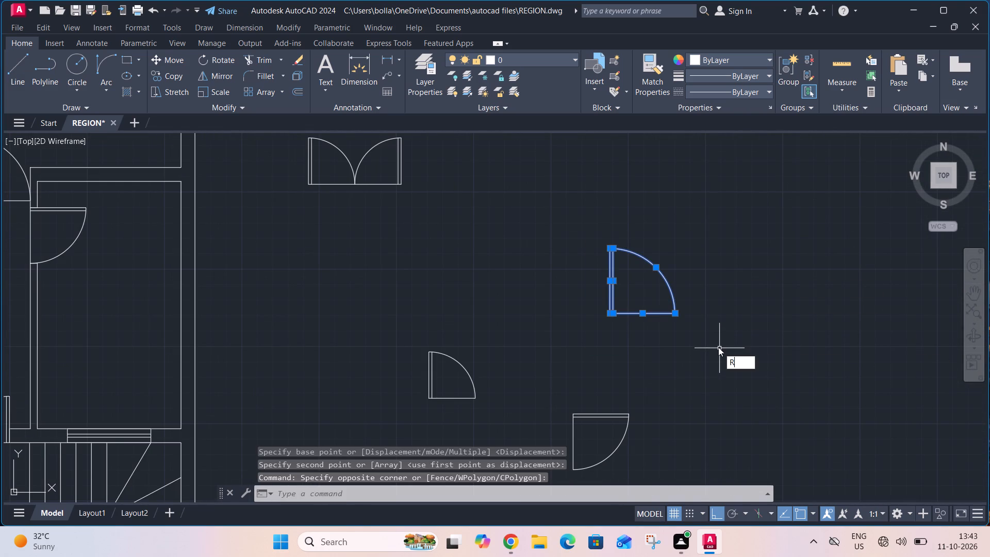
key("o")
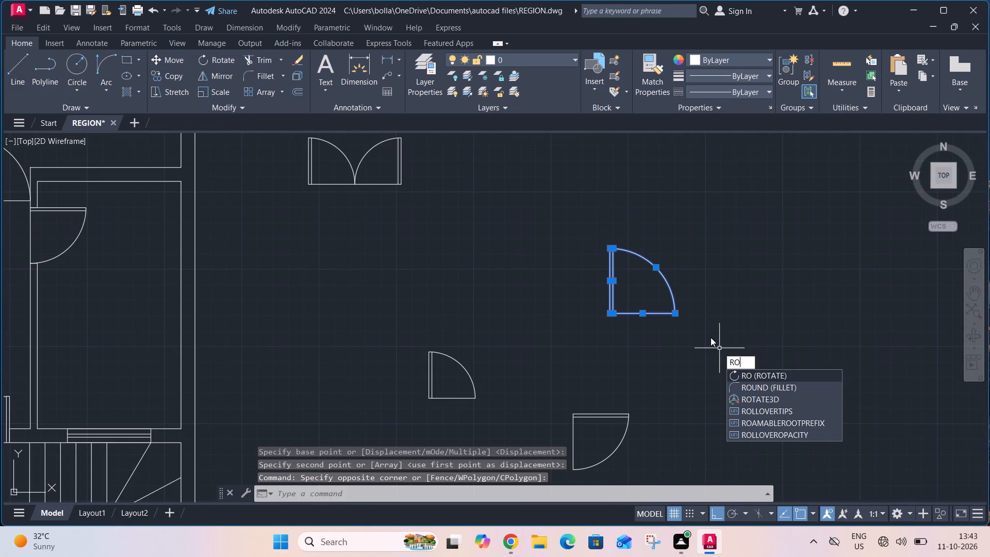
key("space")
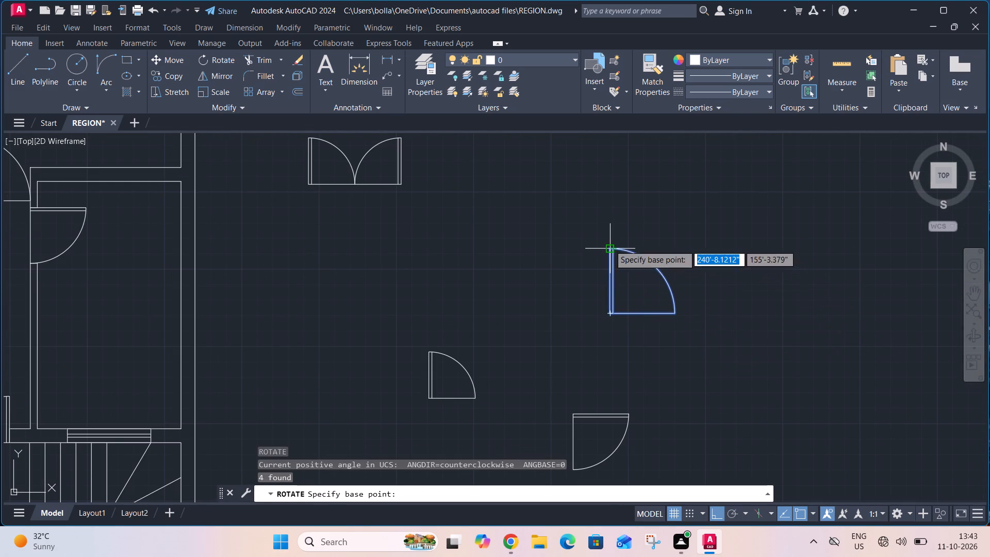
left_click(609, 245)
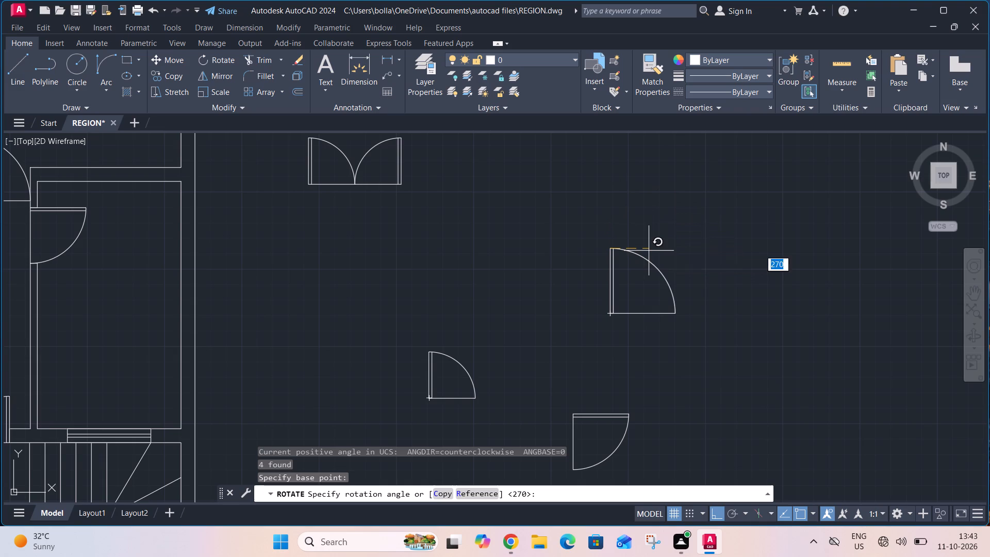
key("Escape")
Mirror the original 3'6" door across a vertical line just west of its leaf, keeping the source door.
left_click_drag(605, 227, 605, 232)
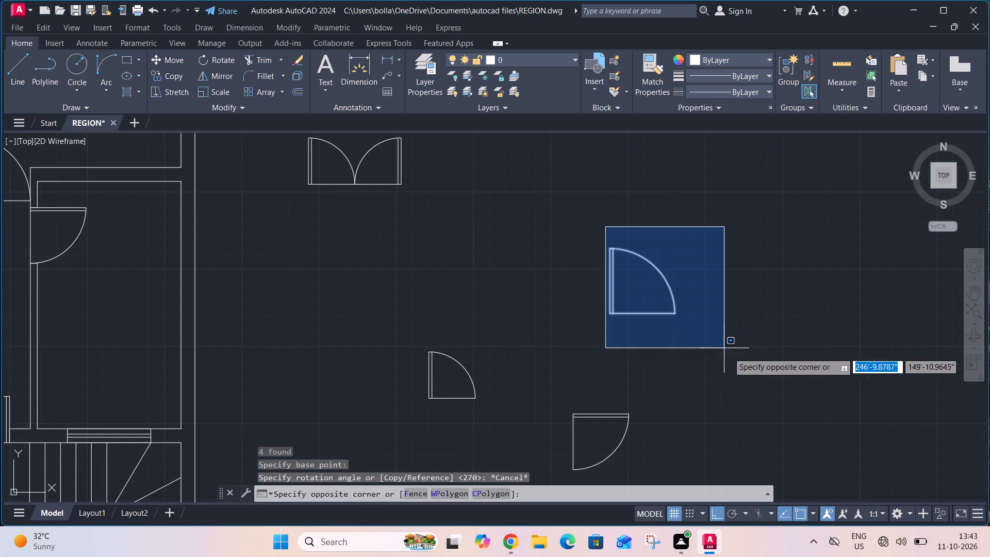
left_click(737, 360)
key("m")
type("I")
key("space")
left_click(601, 337)
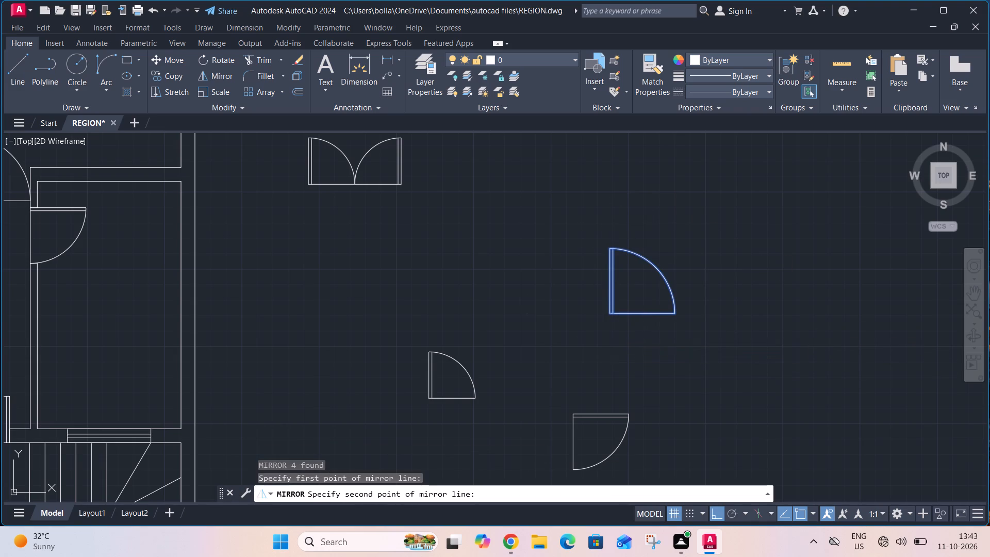
left_click(589, 208)
left_click_drag(607, 249, 589, 208)
Copy the mirrored 3'6" door by its lower hinge corner onto the lower corner of the wall stub east of the northwest room's opening.
left_click(509, 222)
left_click(597, 326)
key("c")
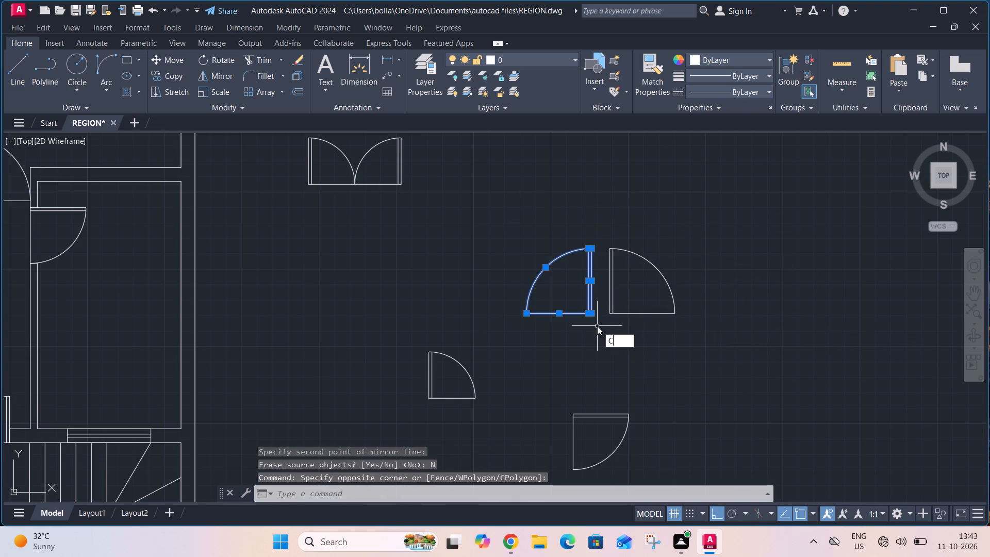
key("o")
key("space")
left_click(591, 314)
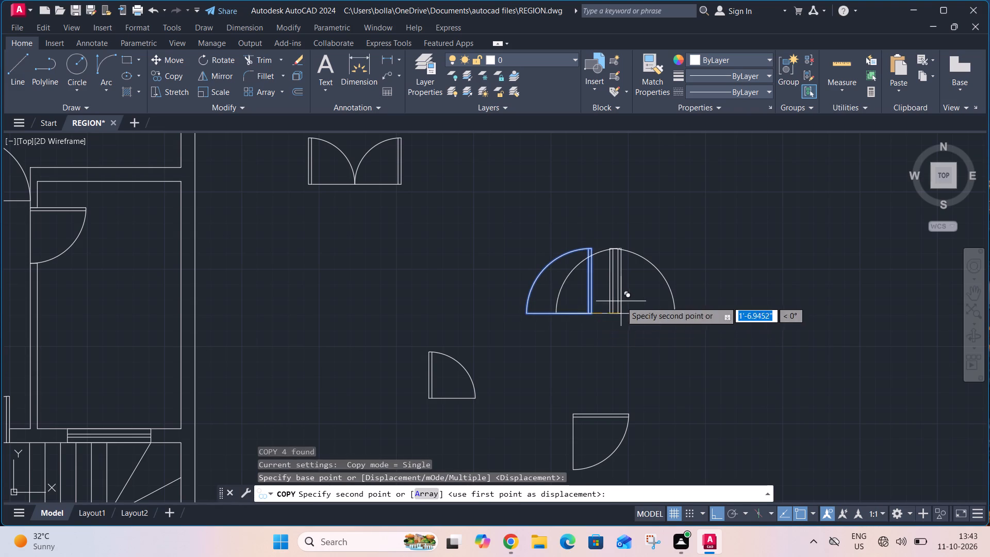
scroll(622, 301, "down", 3)
scroll(417, 275, "up", 4)
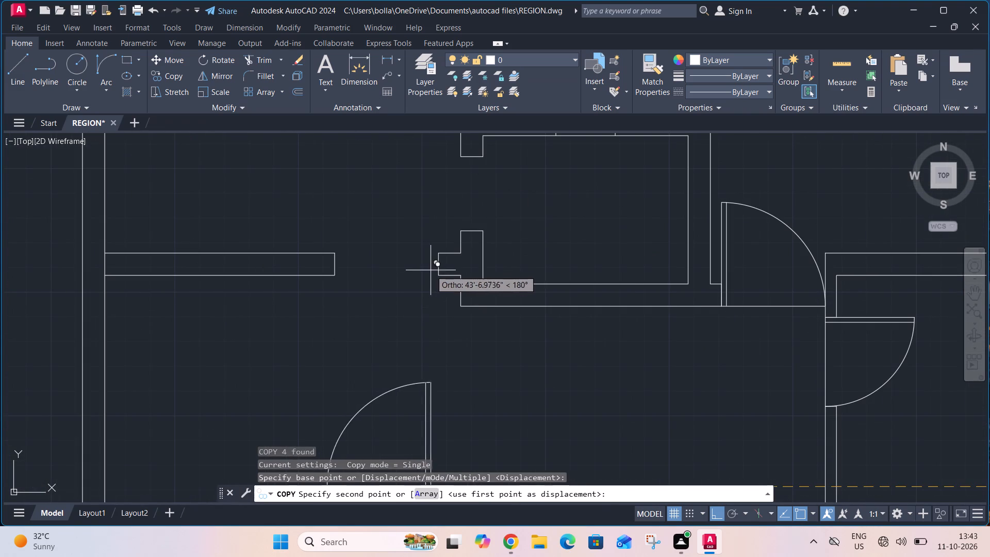
left_click(435, 273)
Rotate the 2'6" door to 90° about its lower hinge corner so the leaf lies horizontal and the swing faces north.
scroll(443, 272, "down", 2)
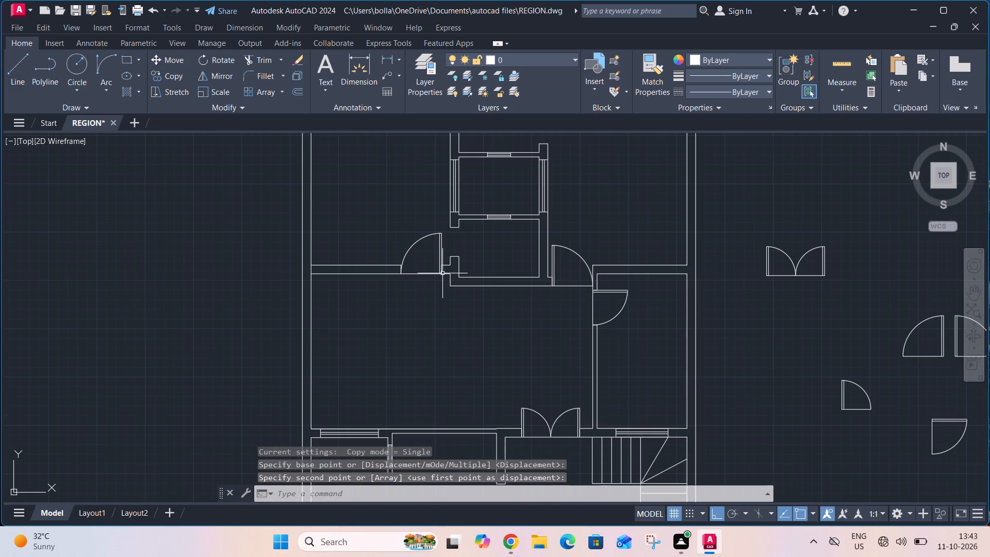
scroll(439, 278, "down", 2)
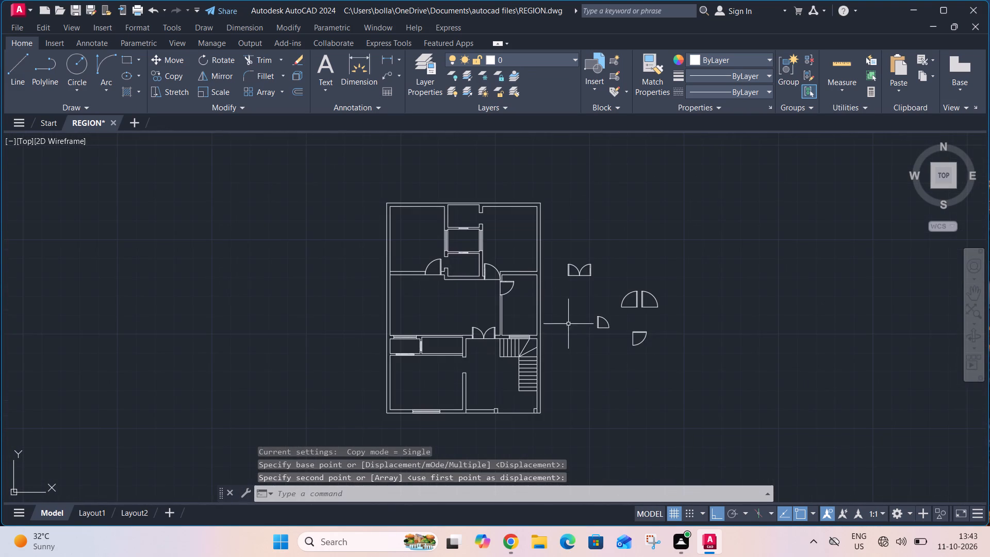
scroll(582, 327, "up", 3)
left_click_drag(602, 242, 608, 243)
left_click(761, 374)
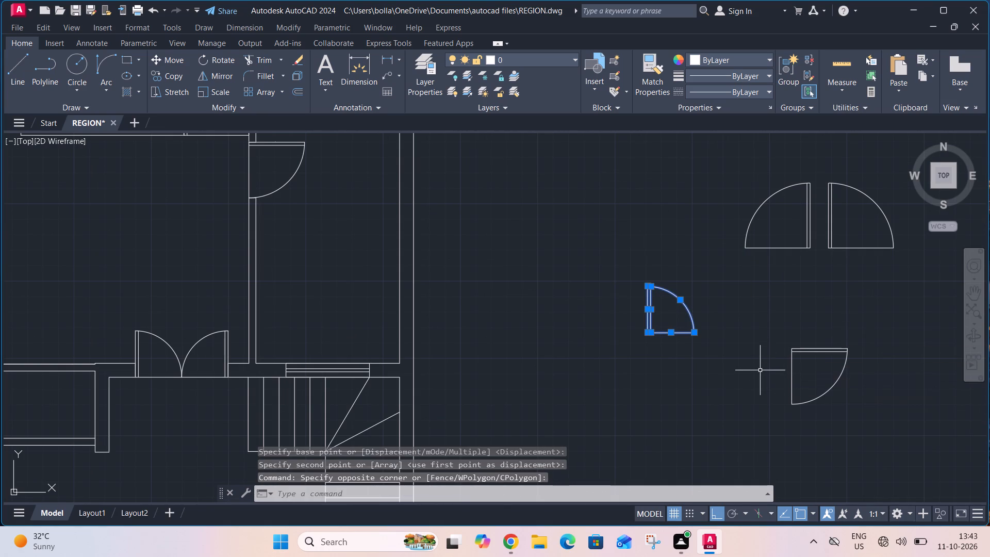
type("RO")
key("space")
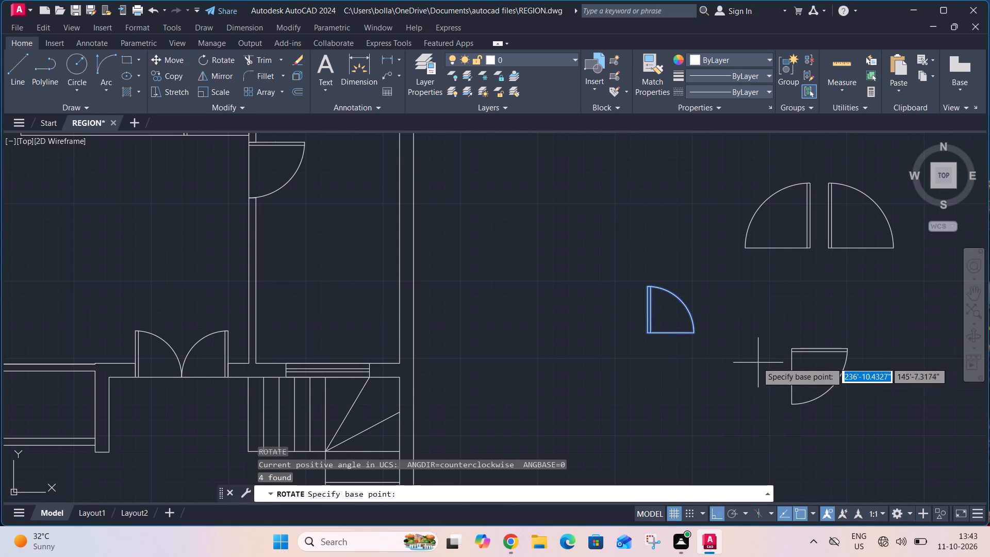
left_click(647, 335)
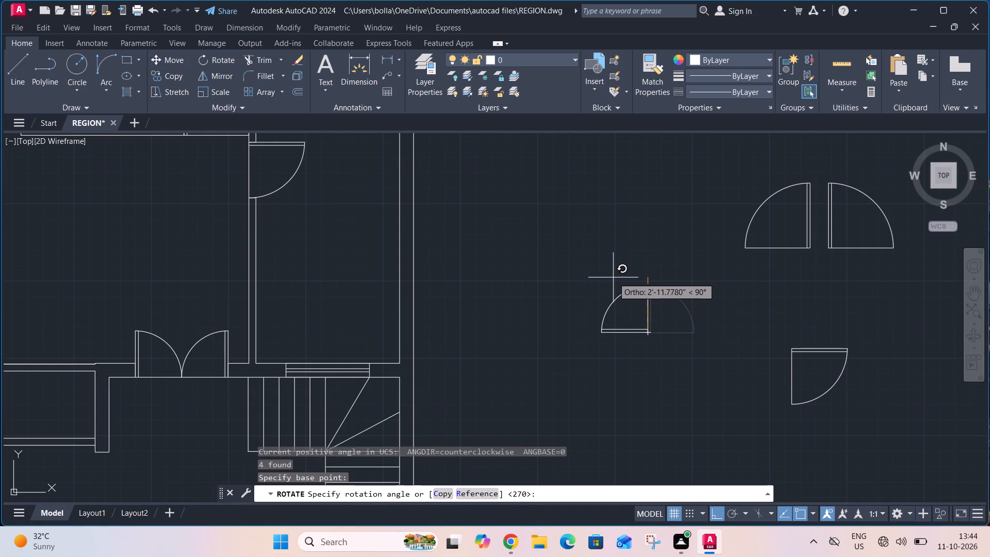
left_click(641, 269)
Mirror the rotated 2'6" door across a vertical line just east of it, keeping the source door.
left_click(571, 264)
left_click(654, 334)
type("MI")
key("space")
left_click(656, 339)
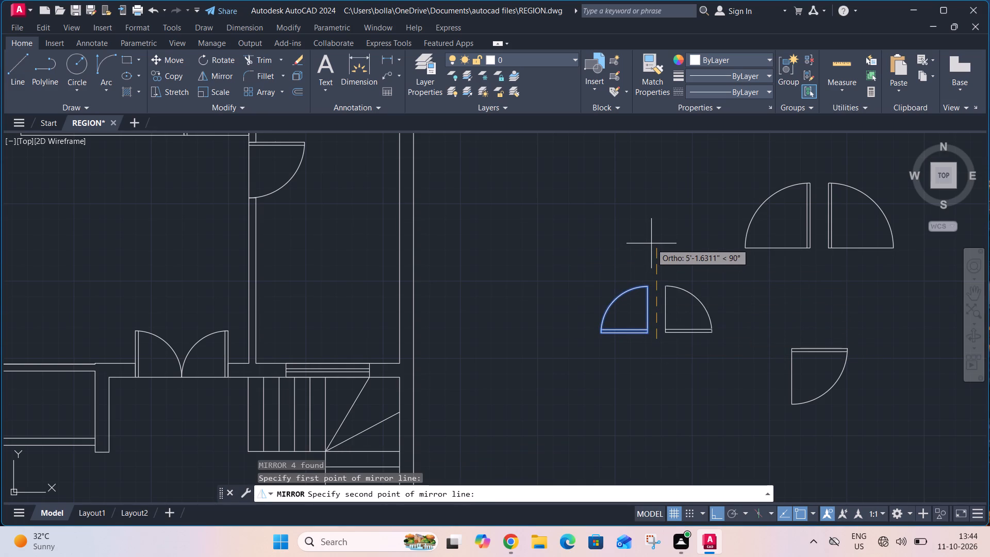
left_click(651, 243)
left_click_drag(676, 289, 652, 243)
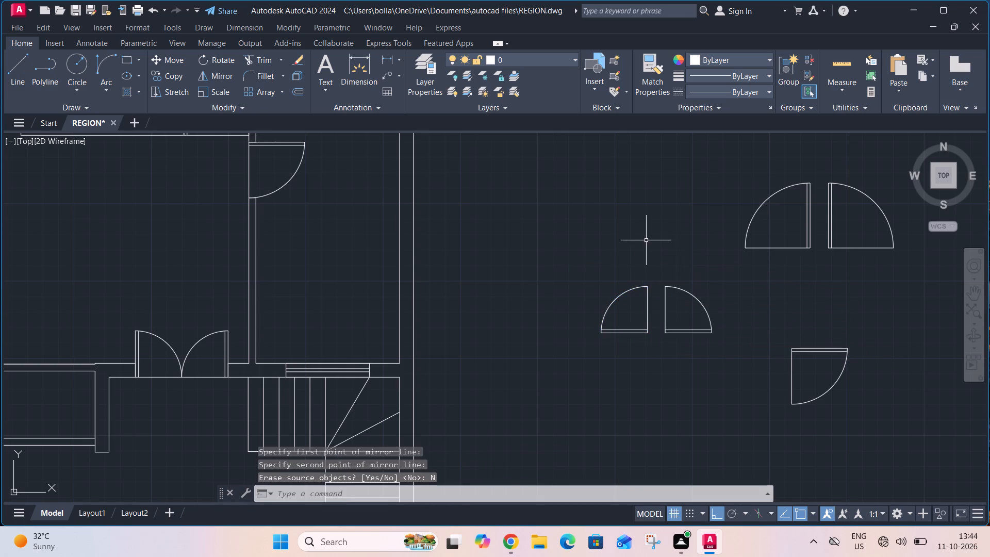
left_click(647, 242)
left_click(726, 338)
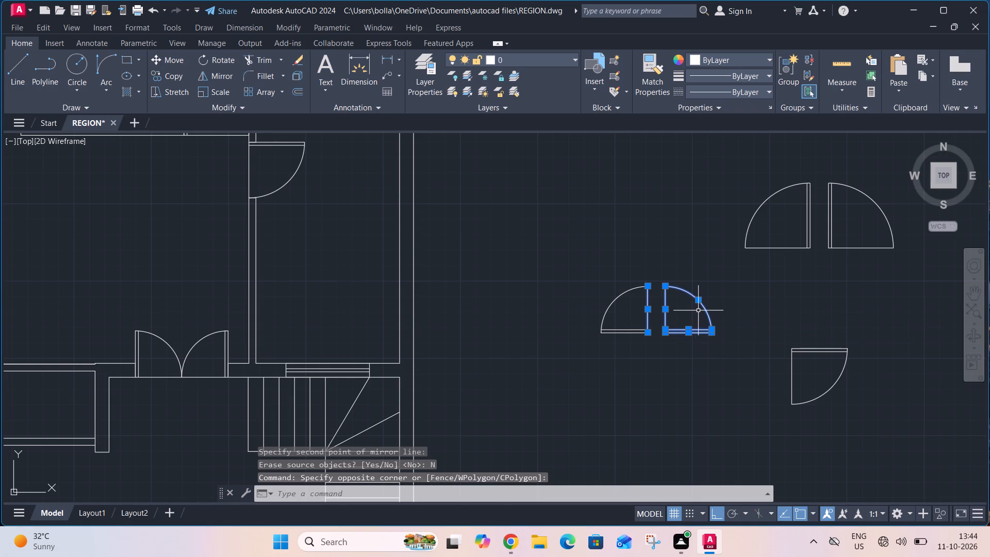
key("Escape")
Copy the mirrored 2'6" door by its lower hinge corner onto the west corner of the wall stub south of the small central room's west opening.
scroll(666, 300, "up", 3)
left_click(647, 247)
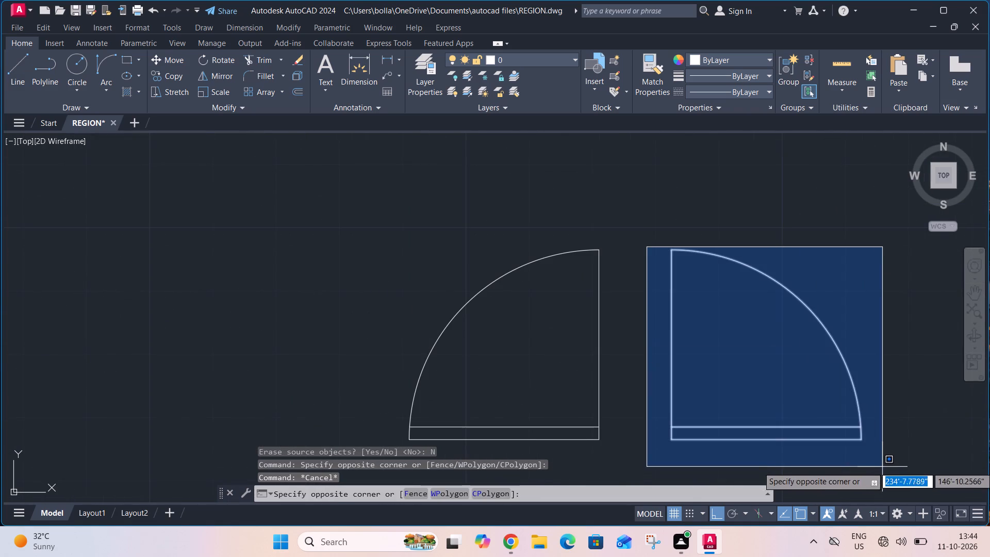
left_click(883, 465)
key("c")
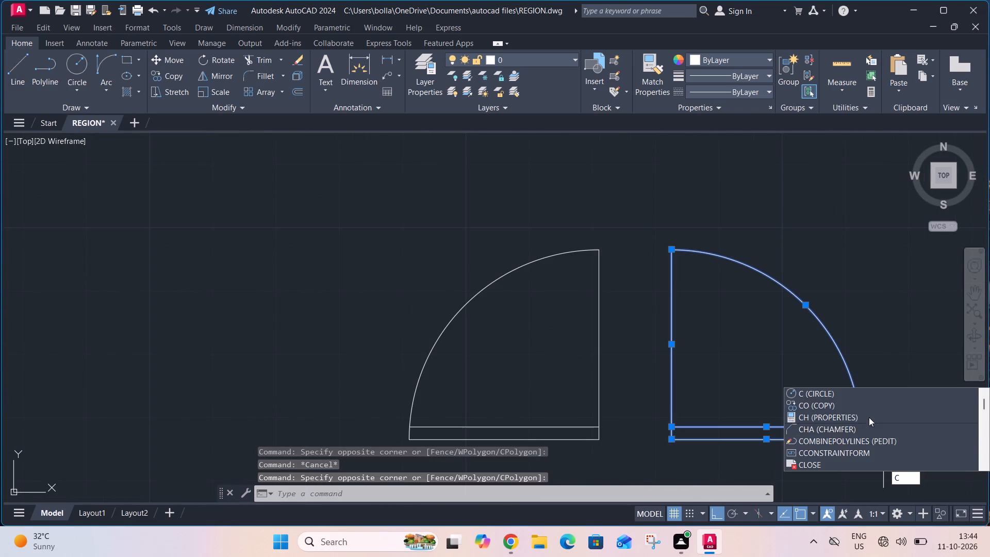
left_click(869, 407)
left_click(670, 439)
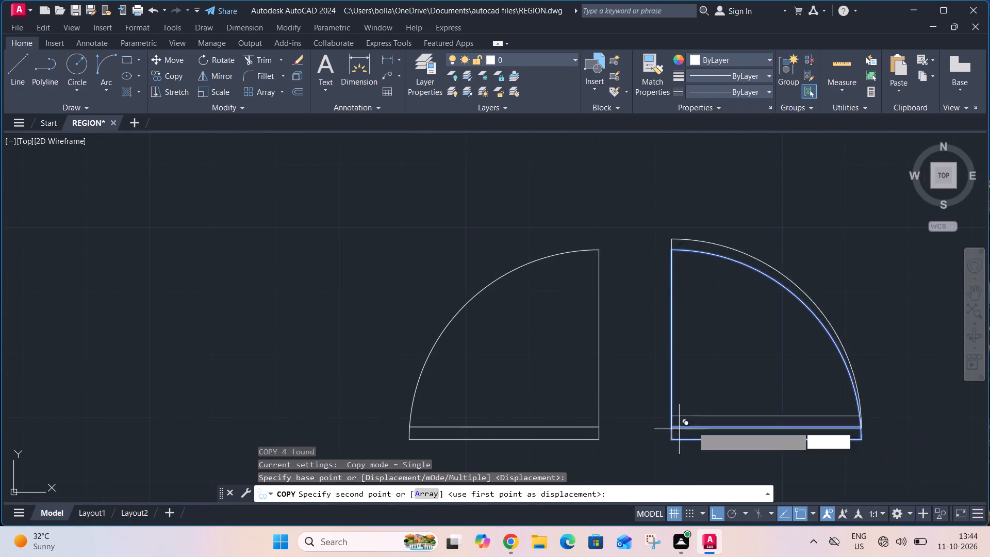
scroll(700, 428, "down", 5)
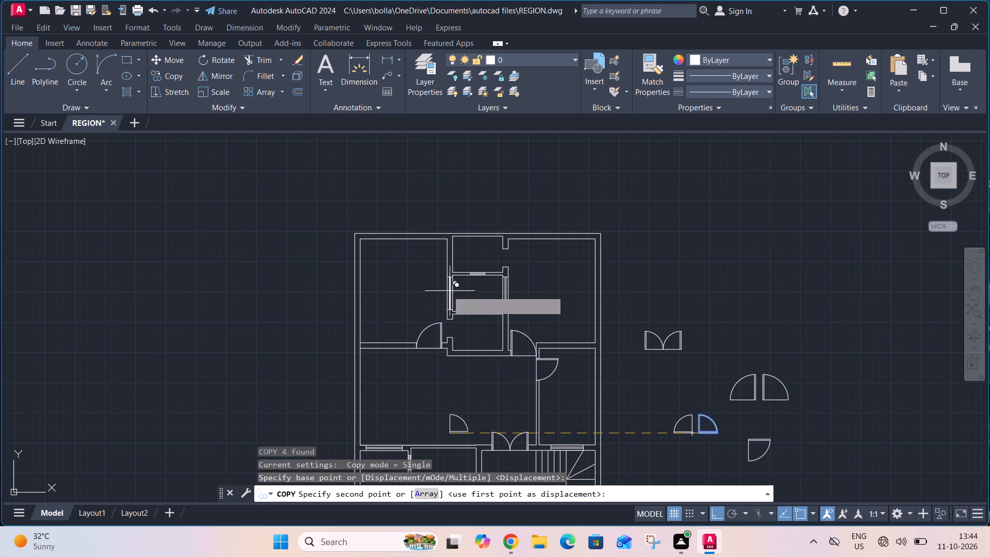
scroll(450, 333, "up", 4)
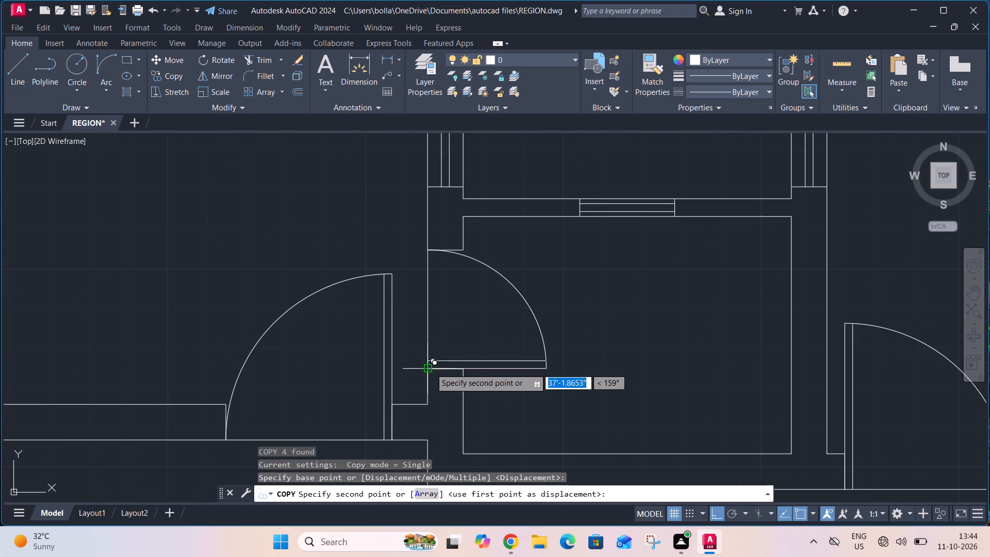
left_click(431, 368)
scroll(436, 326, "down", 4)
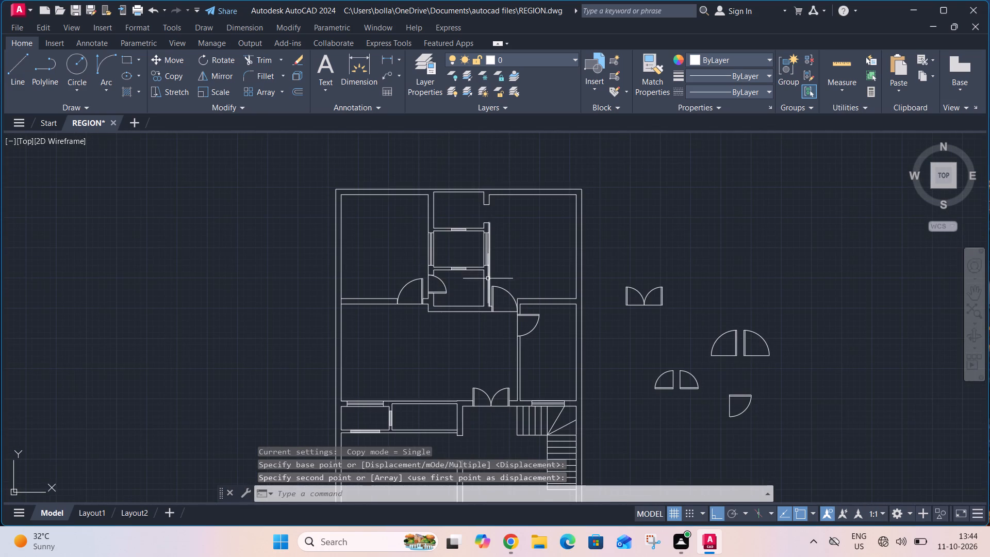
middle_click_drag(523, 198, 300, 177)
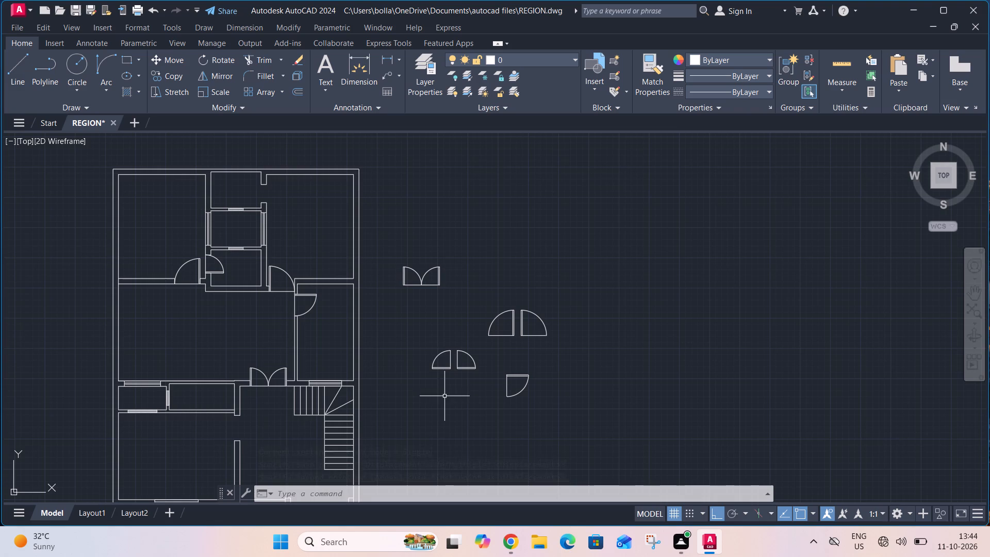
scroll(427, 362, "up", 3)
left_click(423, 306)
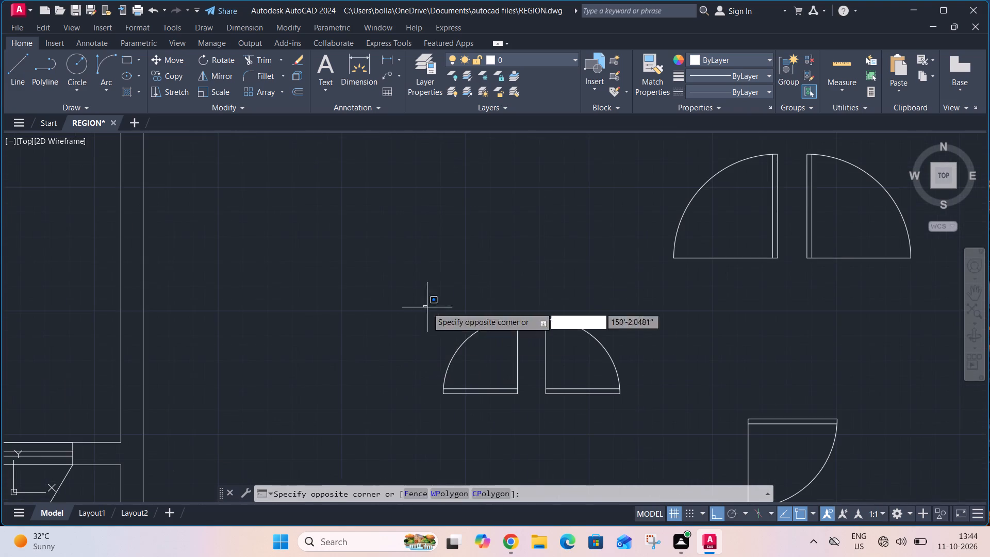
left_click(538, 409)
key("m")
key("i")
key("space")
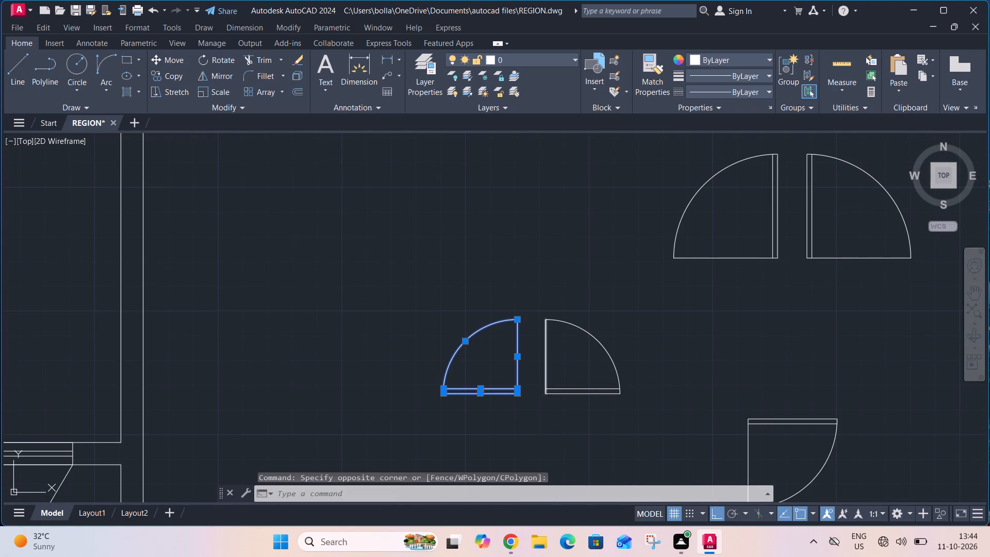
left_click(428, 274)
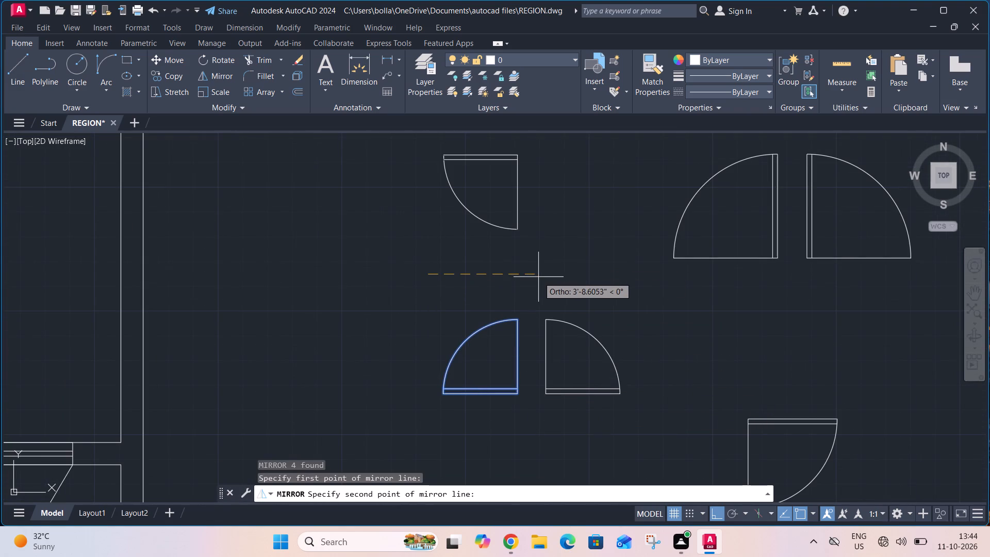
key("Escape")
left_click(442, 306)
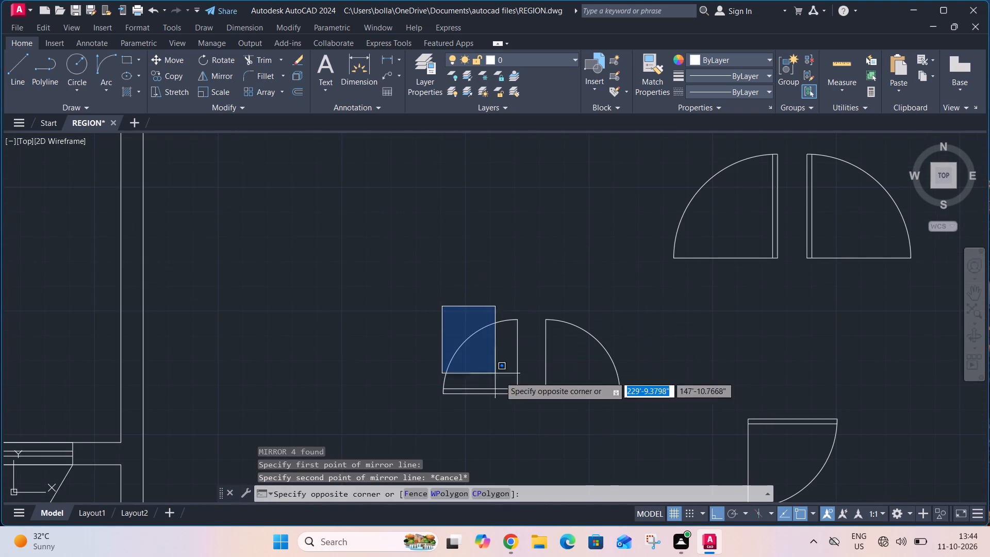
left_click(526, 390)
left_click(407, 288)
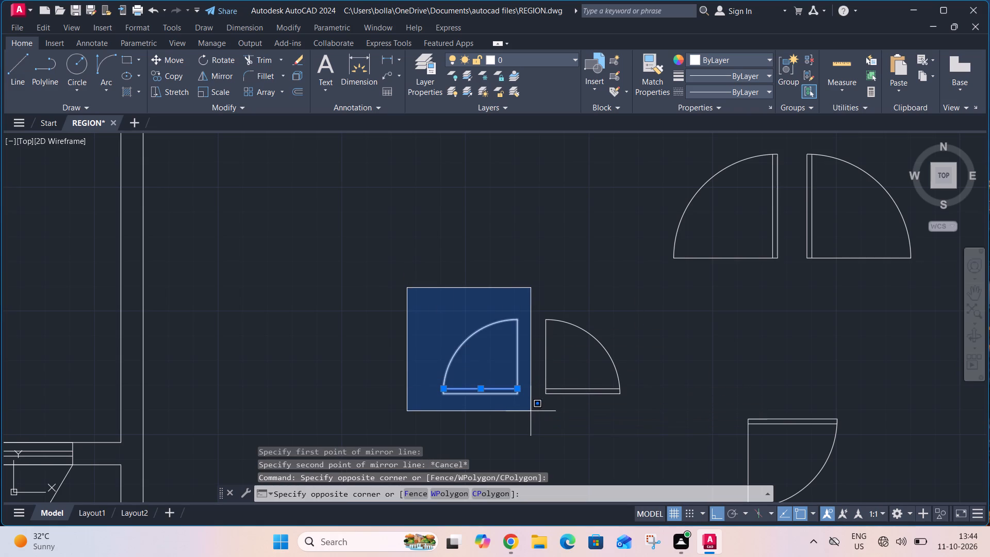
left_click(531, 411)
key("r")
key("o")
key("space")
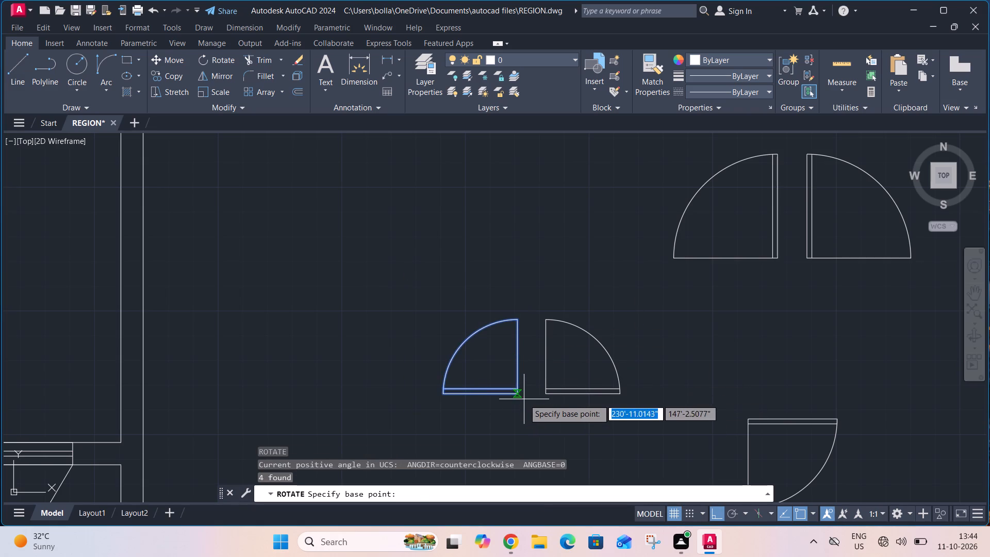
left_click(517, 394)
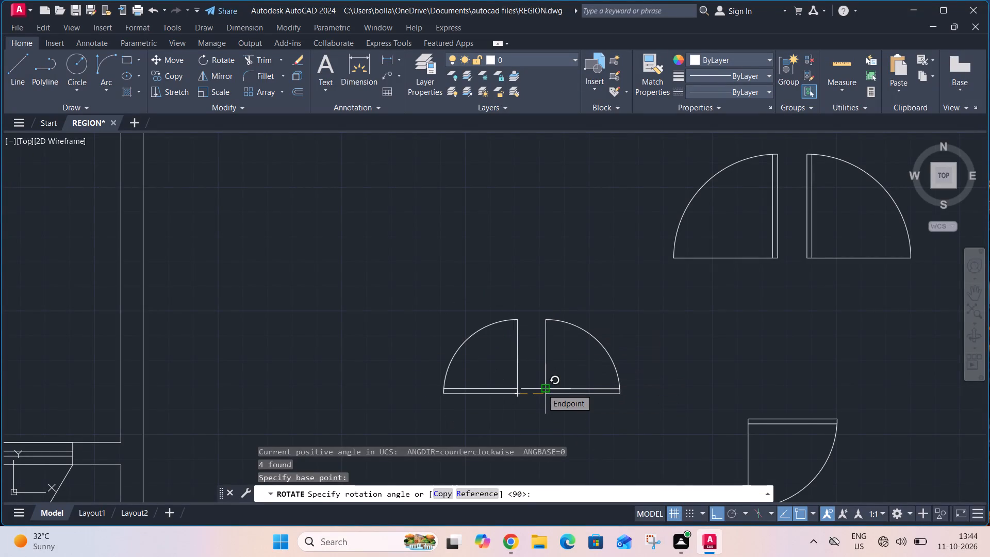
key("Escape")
Copy the western 2'6" door by its lower hinge corner onto the outer corner of the wall stub south of the north central room's east opening.
left_click(435, 302)
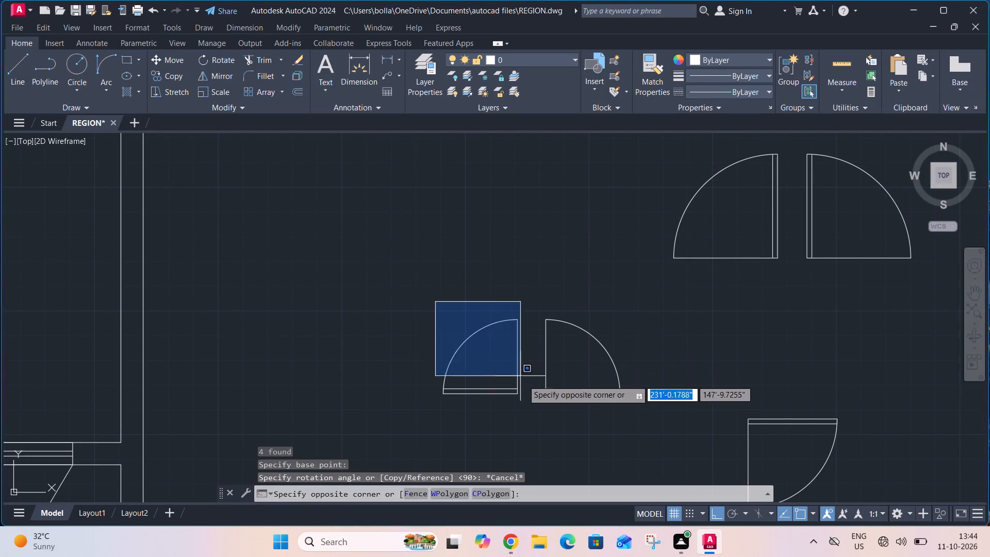
left_click(528, 419)
key("c")
type("O")
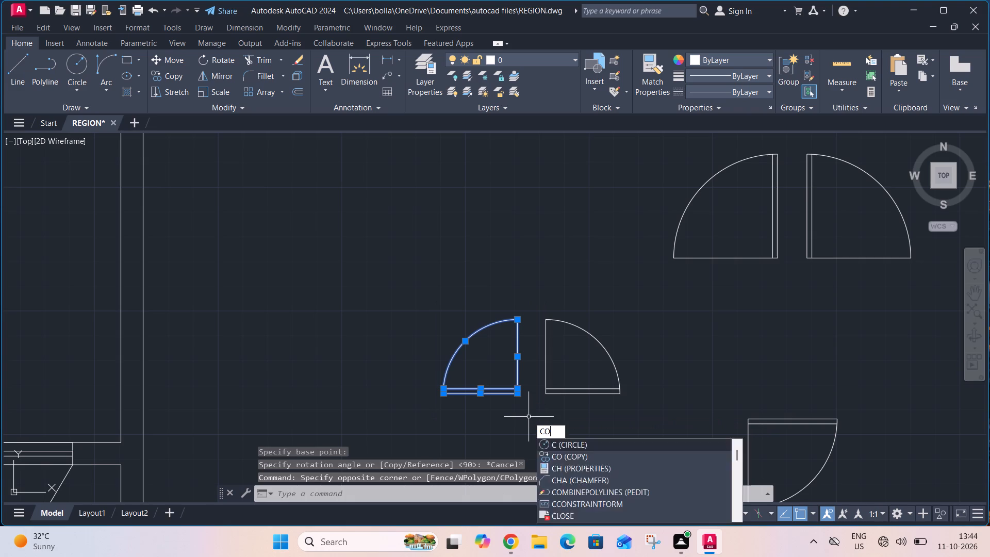
key("space")
left_click(516, 395)
scroll(550, 384, "down", 3)
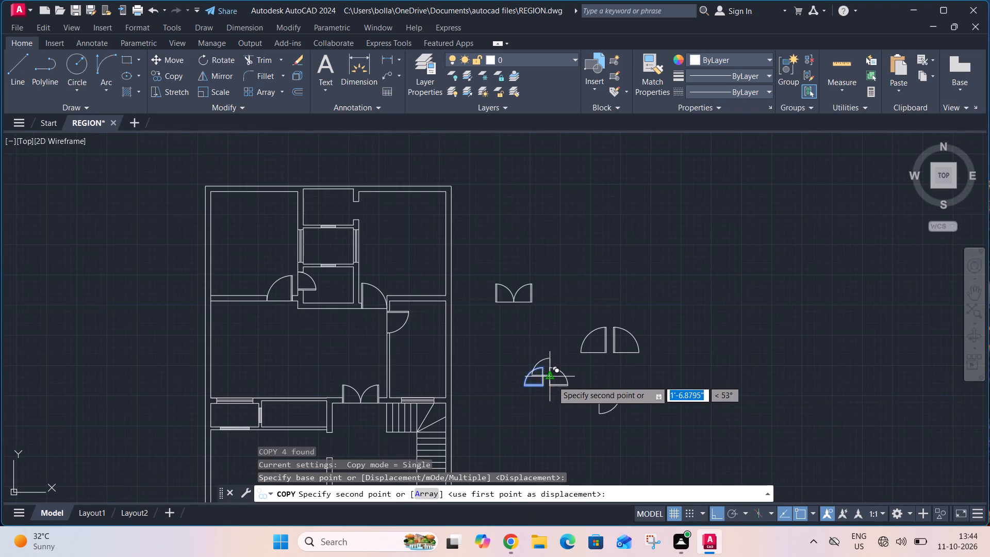
scroll(350, 222, "up", 4)
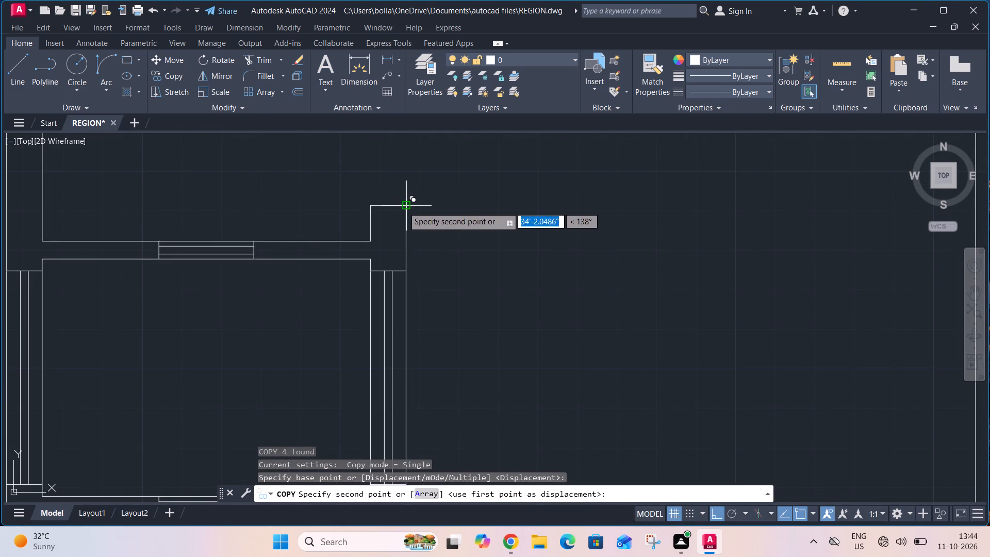
left_click(403, 207)
Move the western door of the loose 3'6" pair horizontally into the empty space east of the other loose doors.
scroll(403, 208, "down", 3)
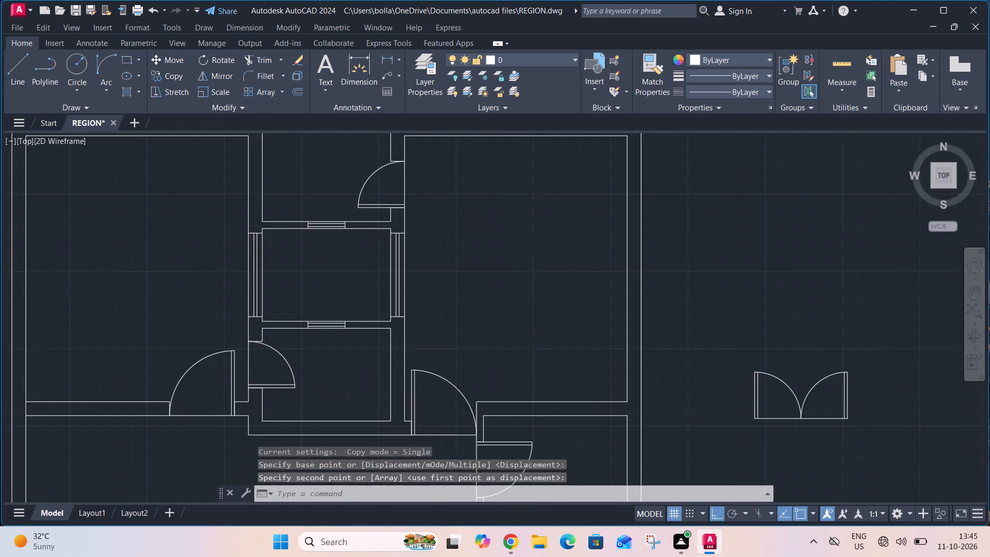
scroll(408, 254, "down", 2)
middle_click_drag(378, 304, 374, 289)
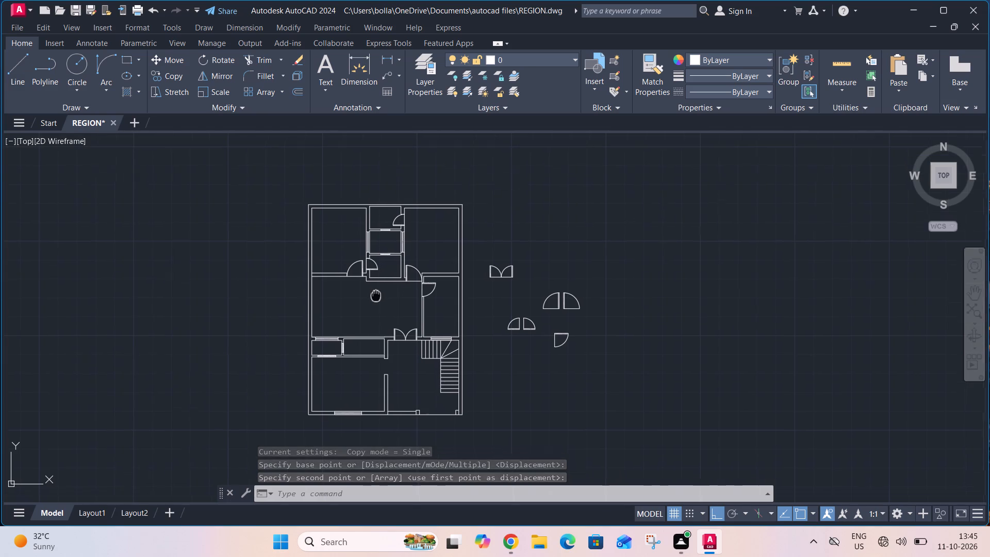
middle_click_drag(374, 289, 375, 230)
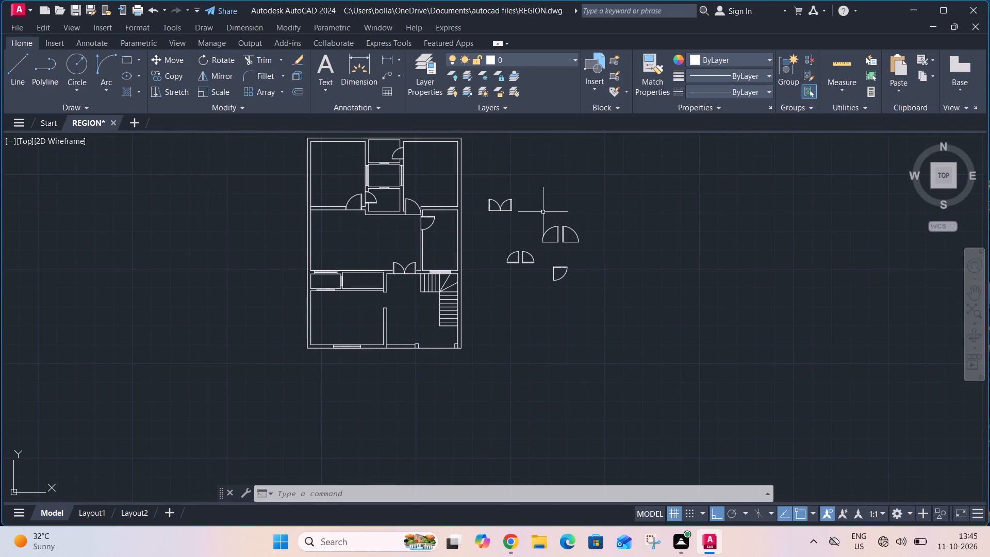
scroll(517, 217, "up", 2)
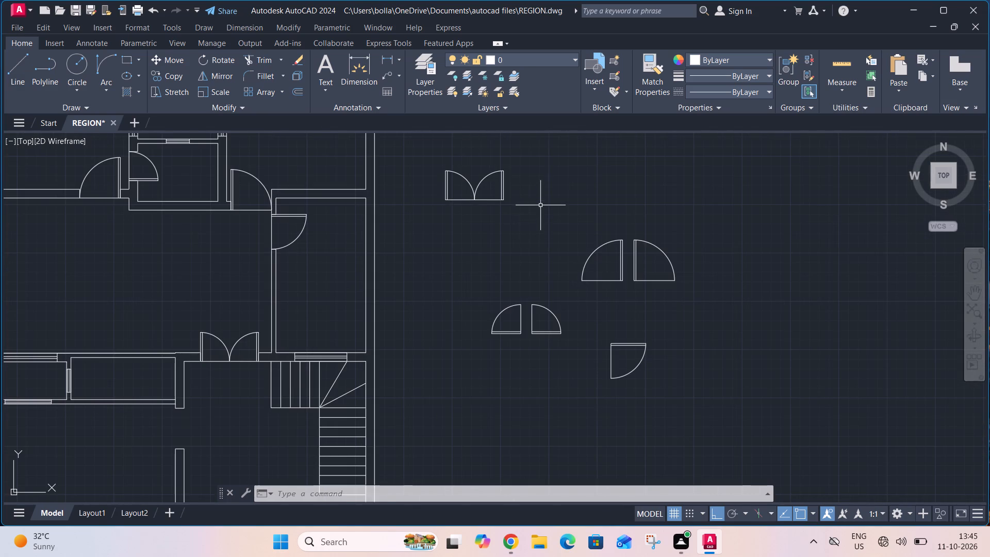
left_click(541, 204)
left_click(627, 296)
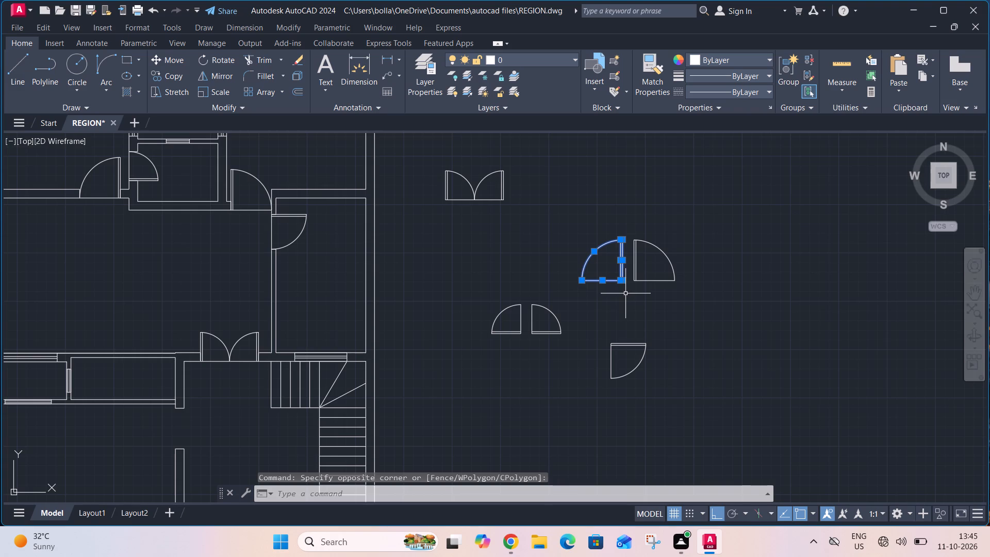
key("m")
key("space")
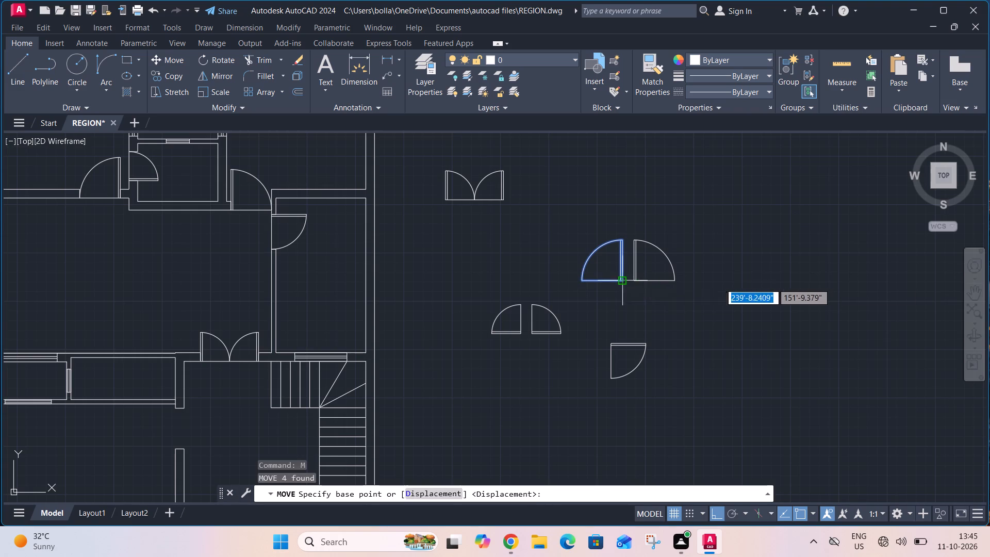
left_click(622, 283)
left_click(785, 269)
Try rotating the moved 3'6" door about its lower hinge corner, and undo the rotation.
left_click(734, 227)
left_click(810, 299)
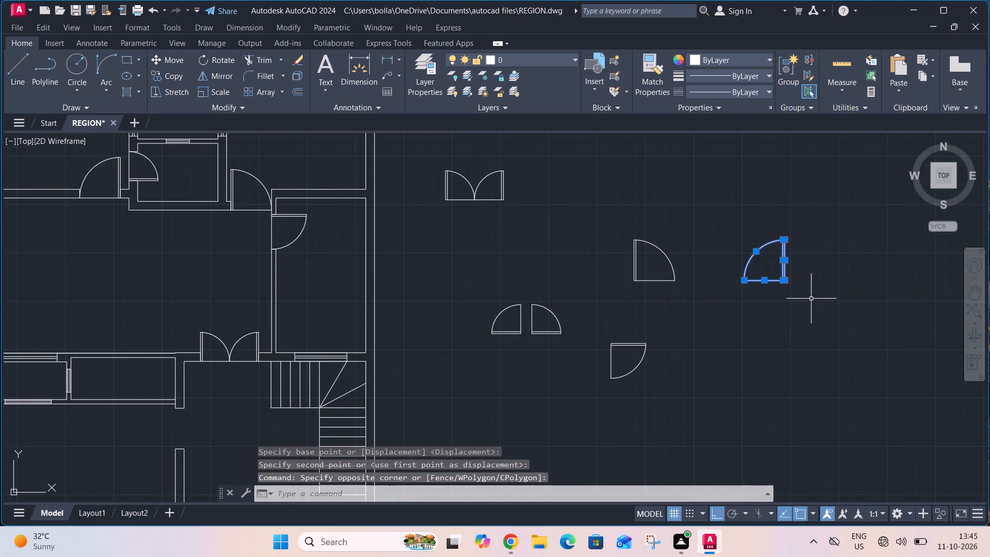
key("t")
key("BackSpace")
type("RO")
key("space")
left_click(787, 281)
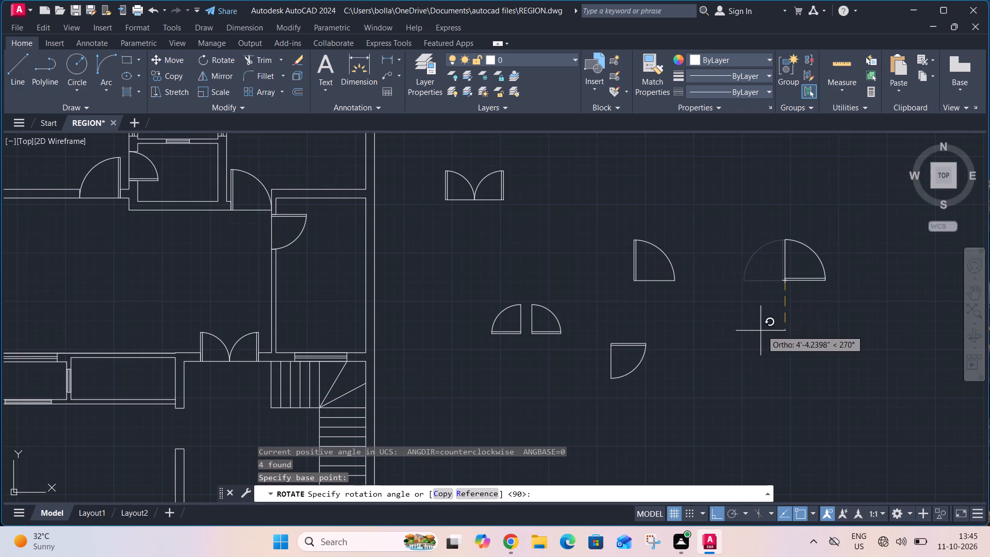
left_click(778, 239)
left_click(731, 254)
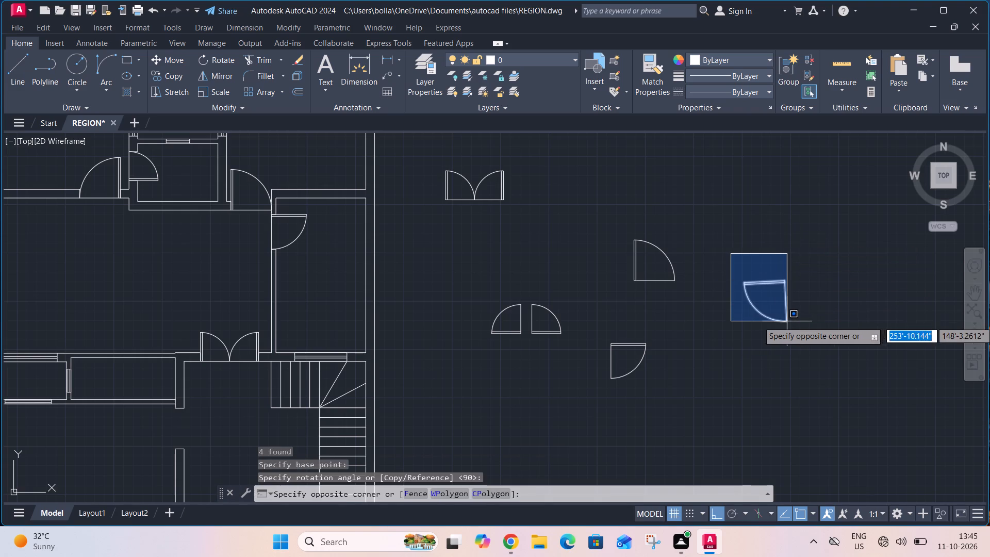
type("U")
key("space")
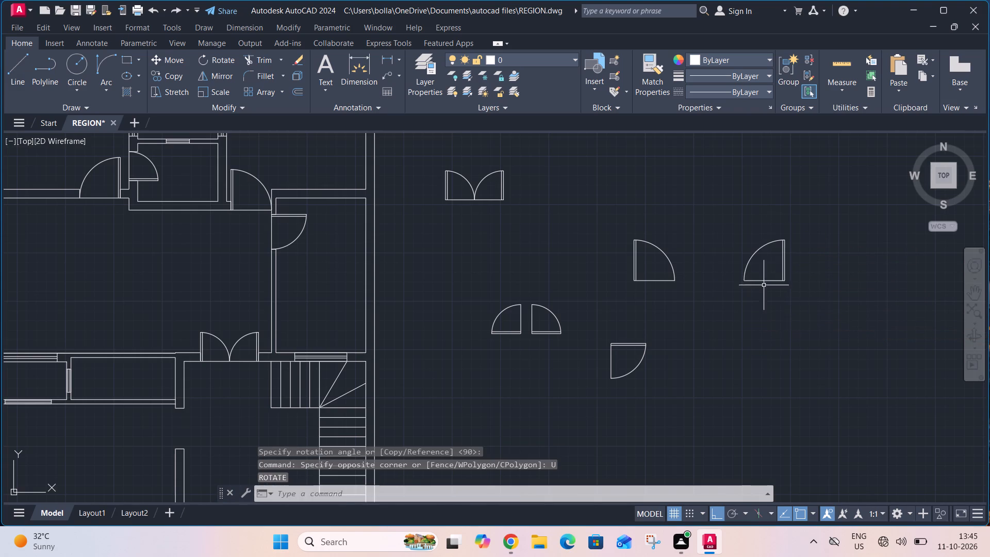
Rotate the moved 3'6" door by 90° about its lower hinge corner so the leaf lies horizontal and the swing faces south.
left_click(742, 220)
left_click(814, 302)
key("r")
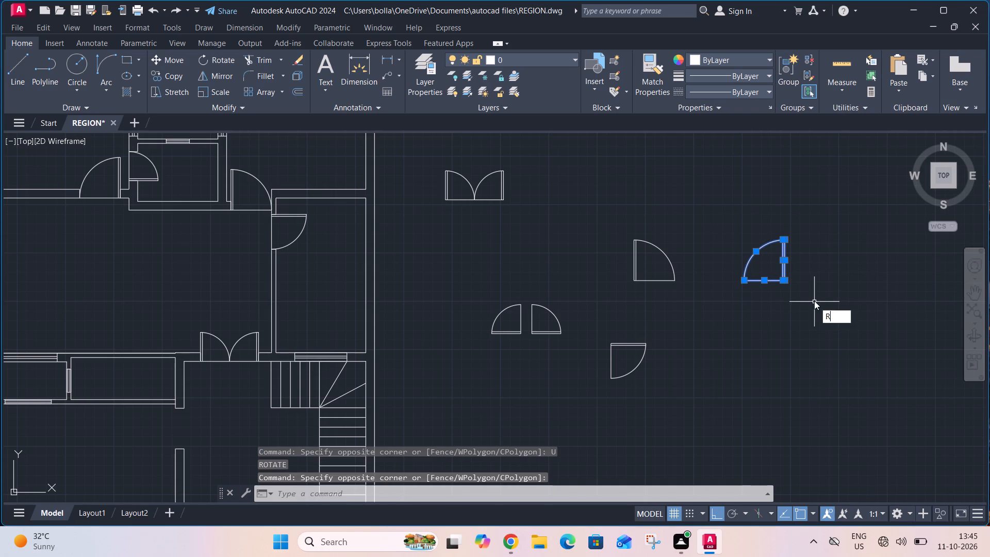
key("o")
key("space")
left_click(784, 282)
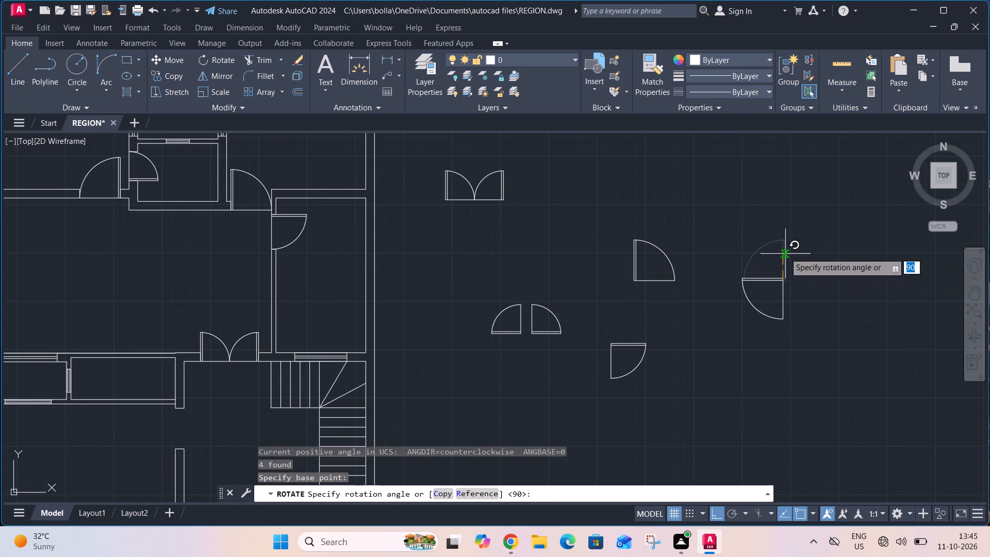
left_click(782, 247)
Move the rotated 3'6" door by its upper hinge corner onto the east corner of the wall stub north of the southwest room's east opening.
left_click(728, 268)
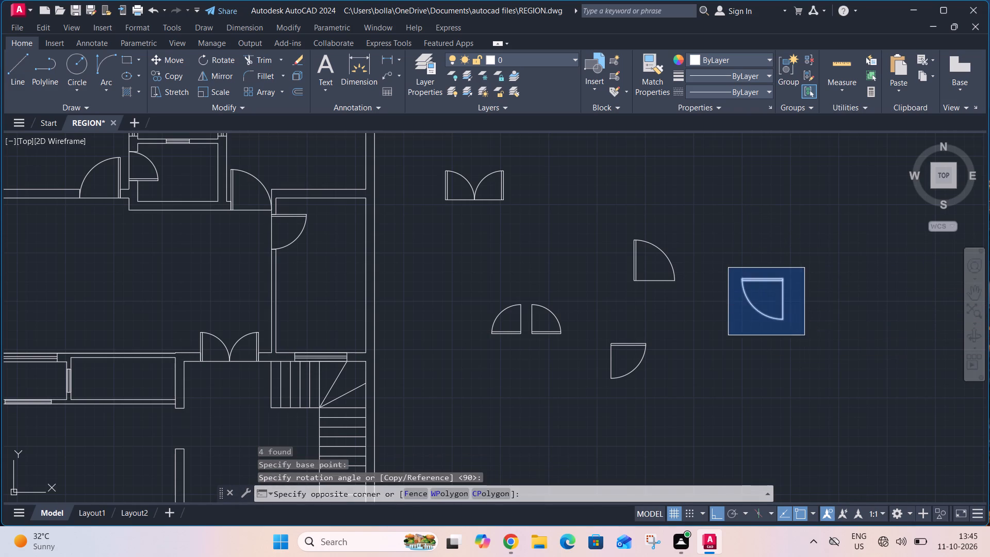
left_click(804, 335)
key("m")
key("space")
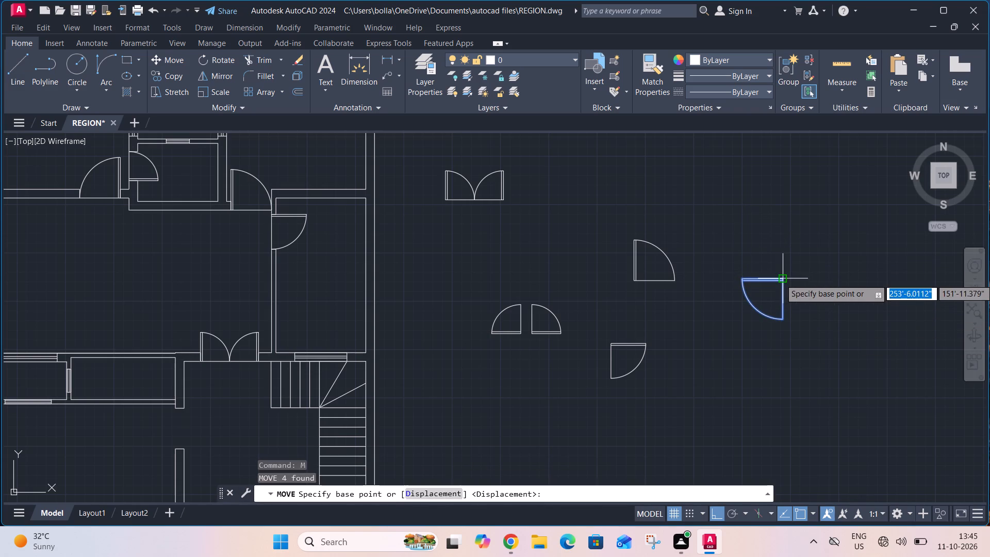
left_click(783, 279)
scroll(787, 269, "down", 2)
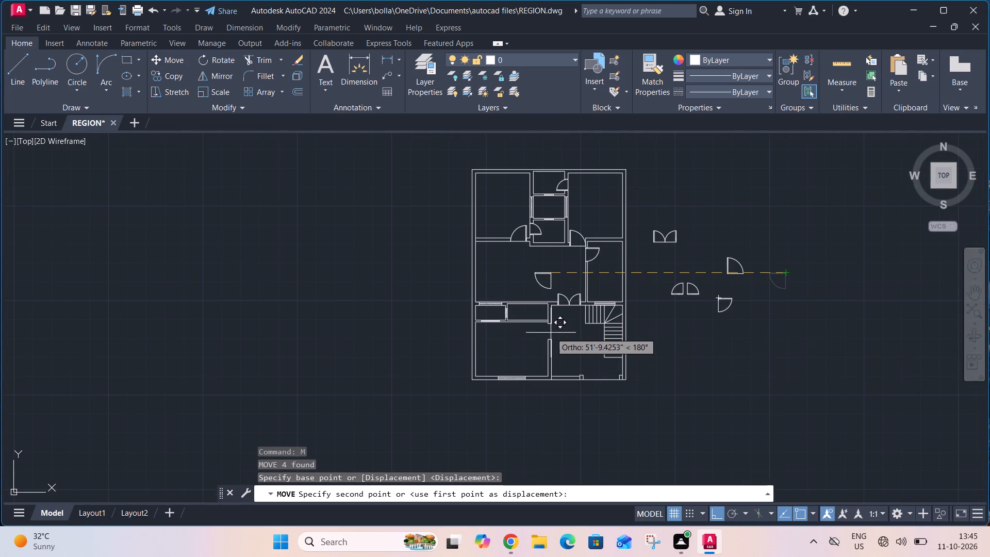
scroll(551, 333, "up", 3)
left_click(558, 301)
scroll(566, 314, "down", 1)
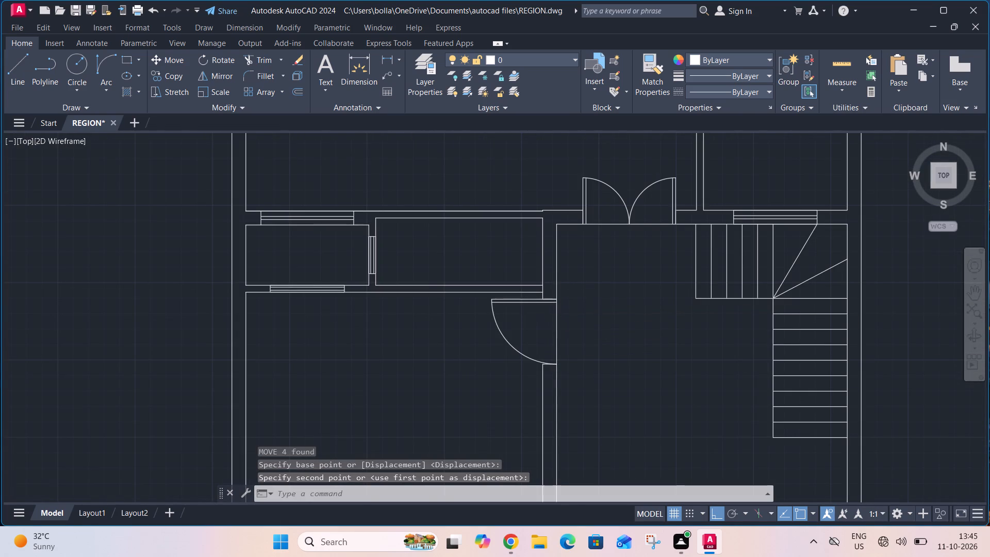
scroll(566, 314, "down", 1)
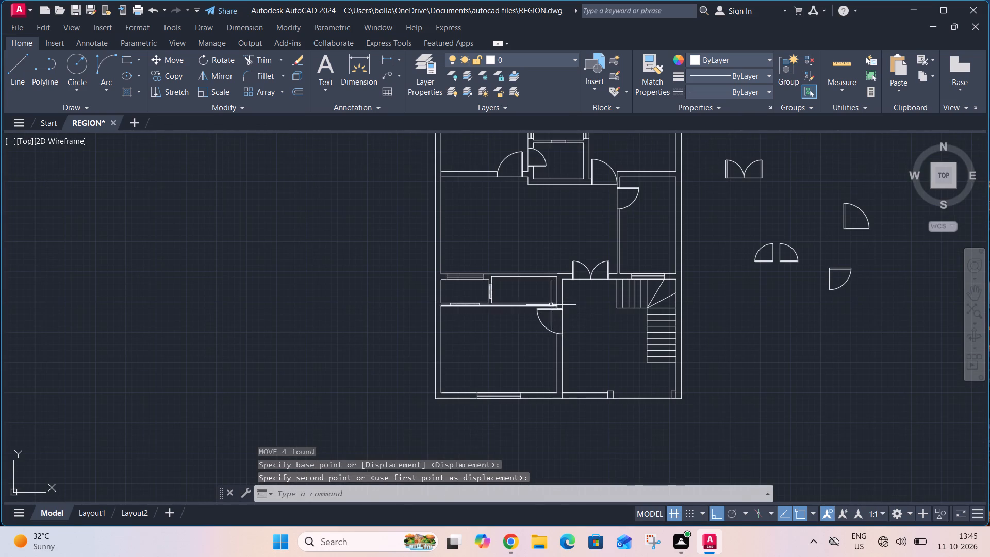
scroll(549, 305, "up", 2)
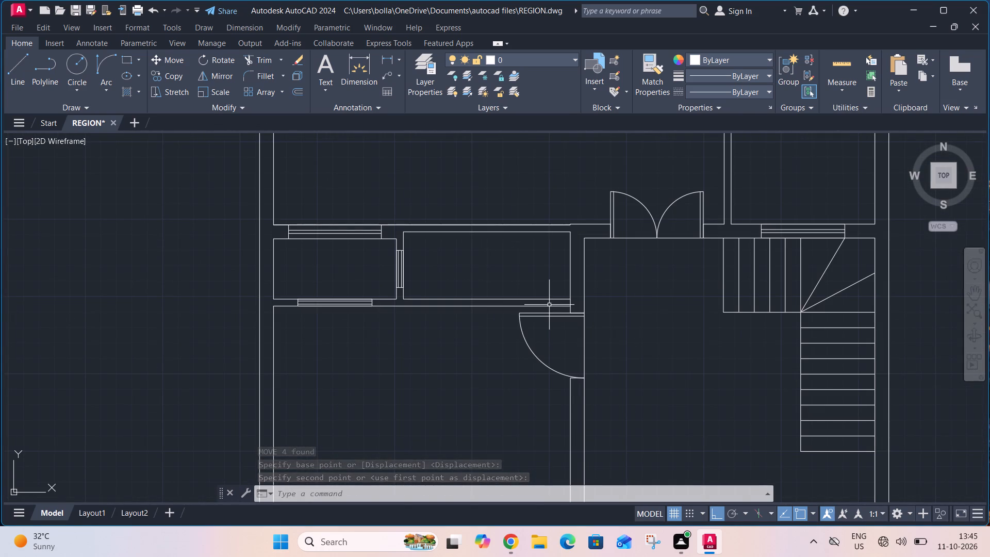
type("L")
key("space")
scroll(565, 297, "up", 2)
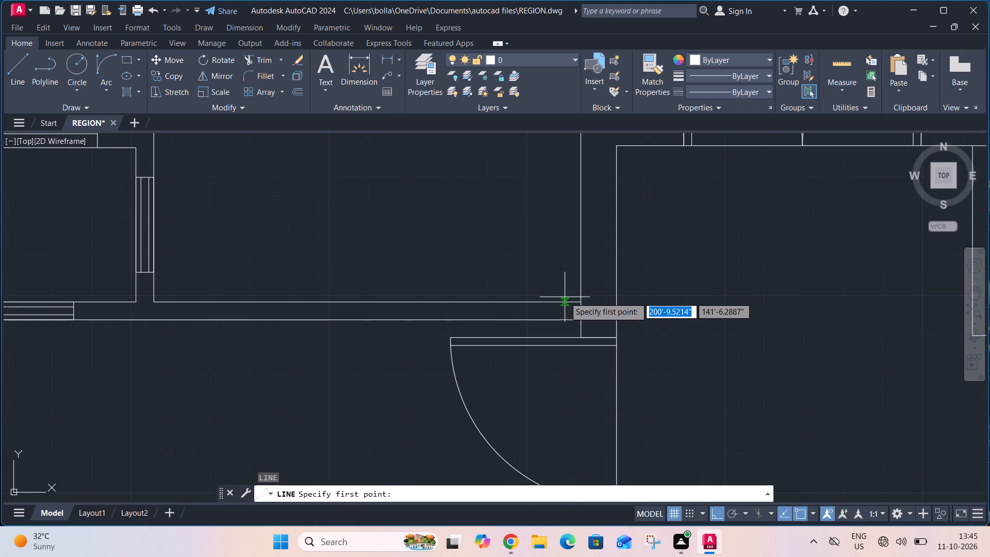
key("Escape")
Trim the vertical wall line between the two horizontal partition lines at their east end, just north of the 3'6" door.
type("TR")
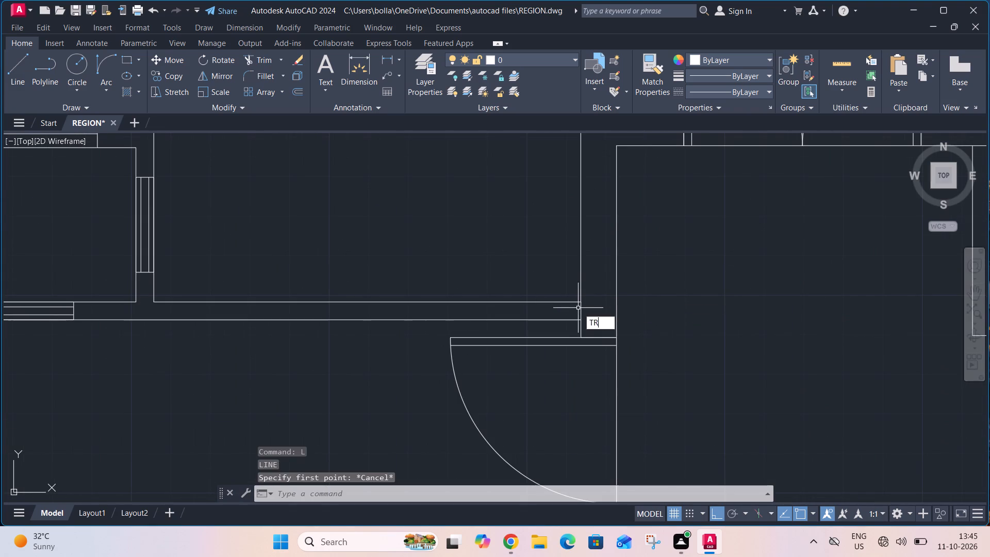
key("space")
left_click(581, 305)
key("Escape")
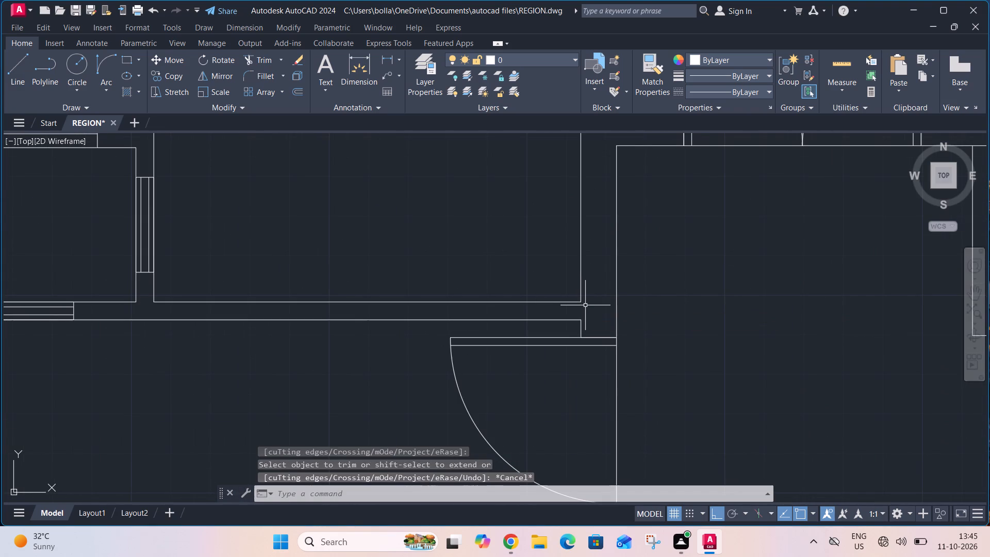
Draw a short vertical line joining the east ends of the two partition lines above the southwest room.
type("L")
key("space")
left_click(580, 302)
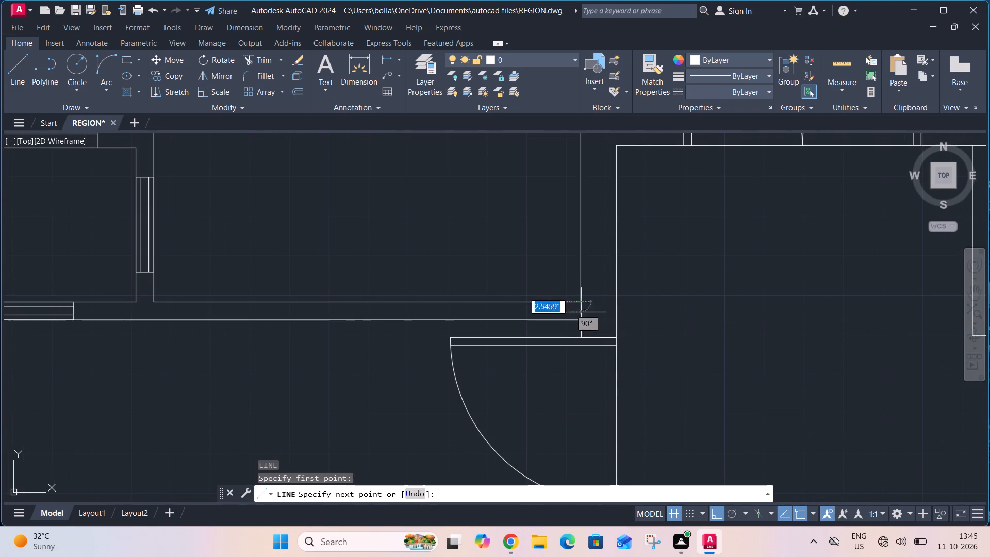
left_click(581, 322)
key("Escape")
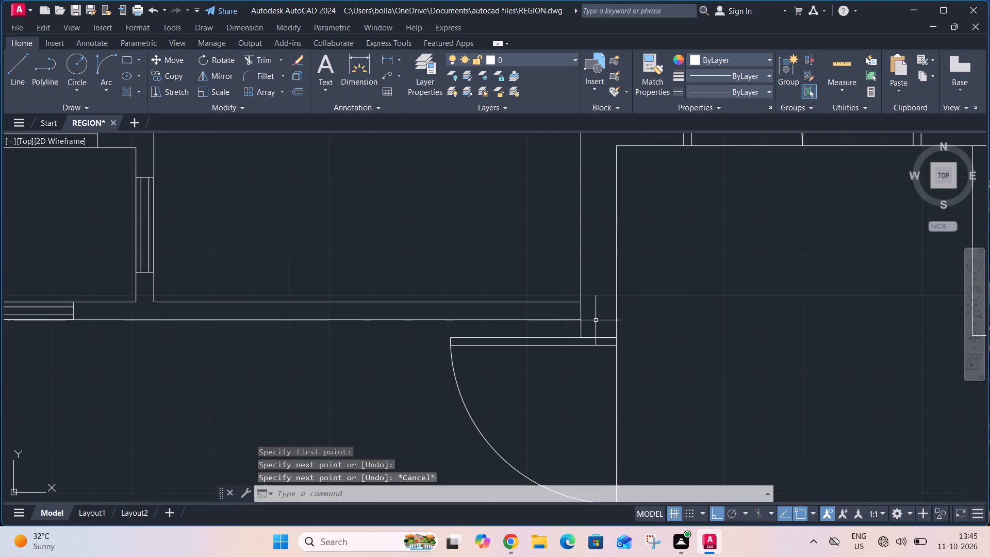
Offset the short vertical line 2'6" to the west inside the partition above the southwest room.
type("OM")
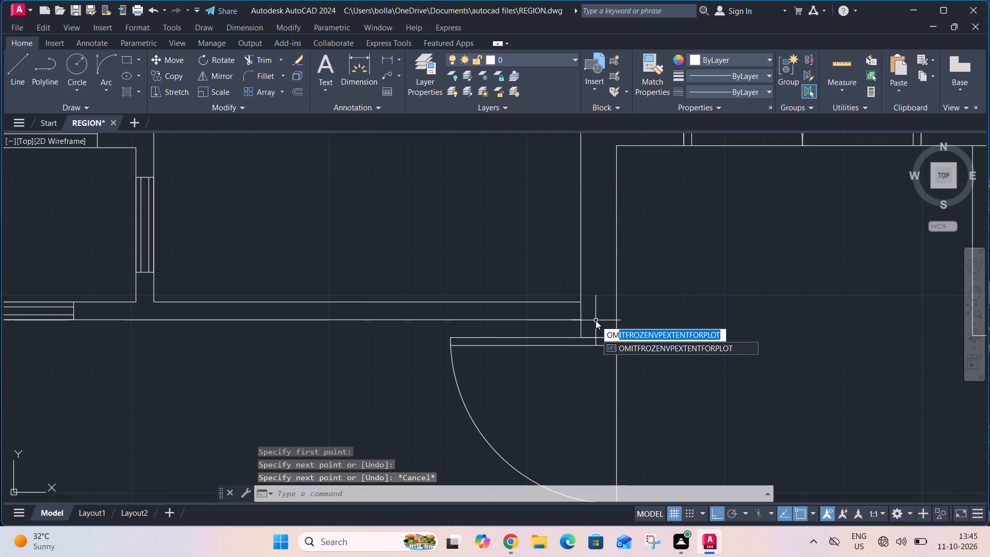
key("BackSpace")
key("BackSpace")
key("space")
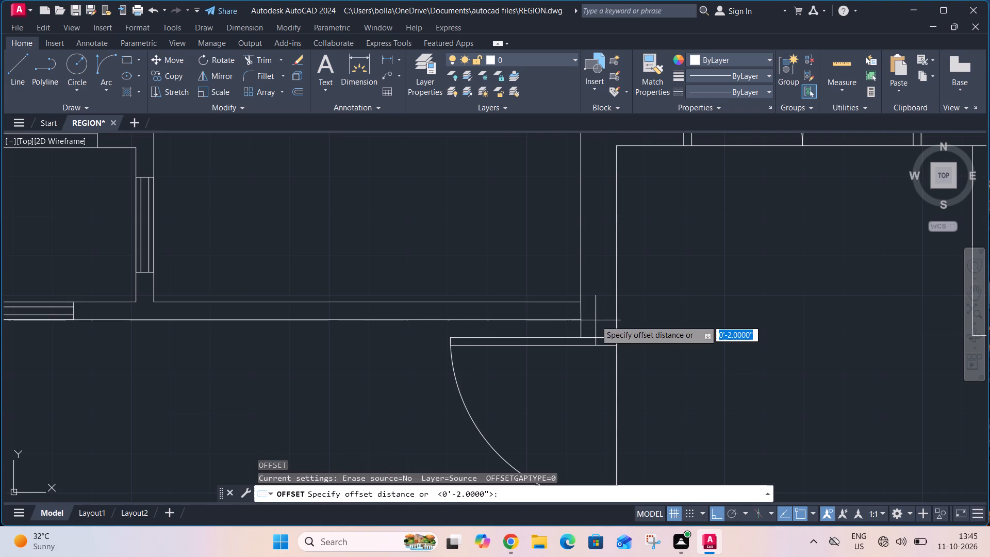
type("2'6\"")
key("Return")
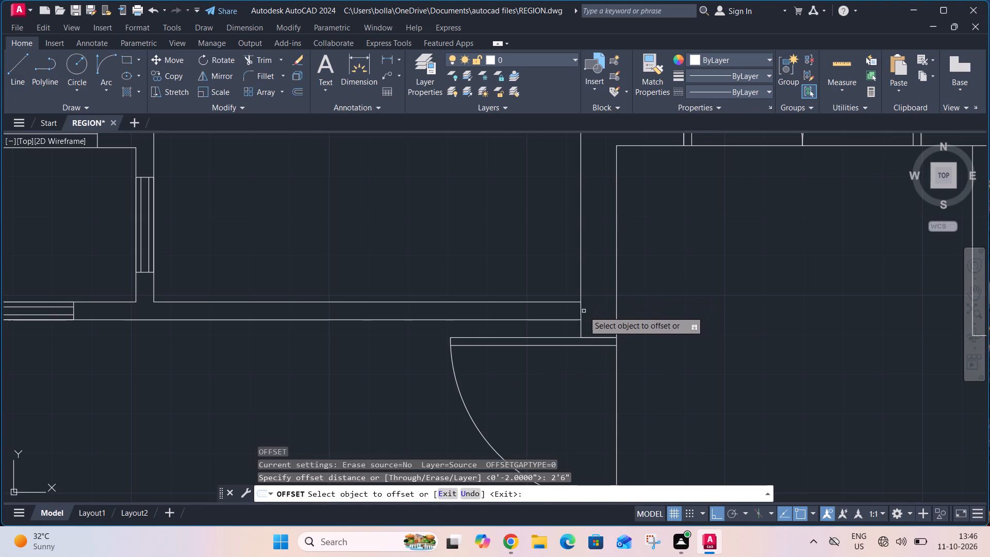
left_click(581, 314)
left_click(562, 316)
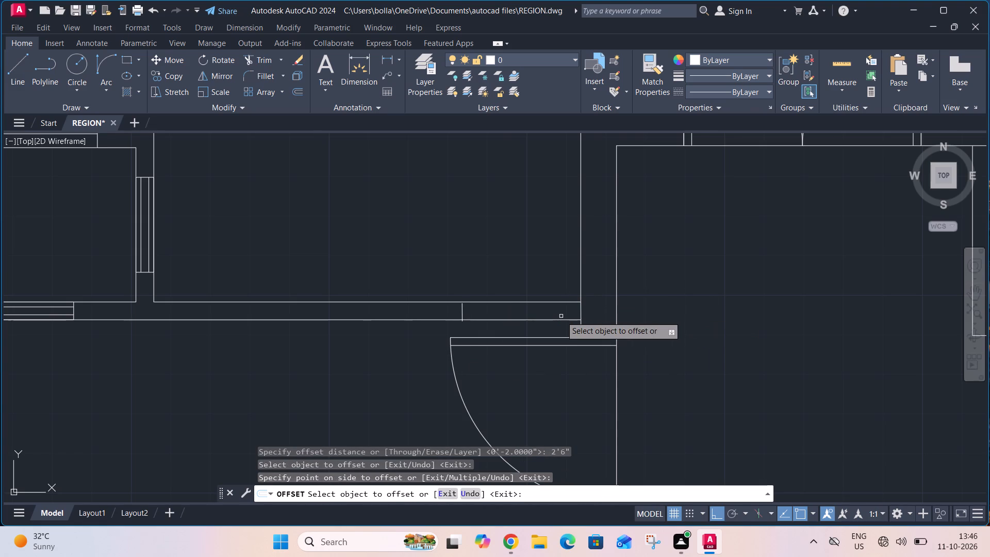
Delete the vertical line offset 2'6" west inside the partition above the southwest room.
key("Escape")
scroll(464, 316, "up", 3)
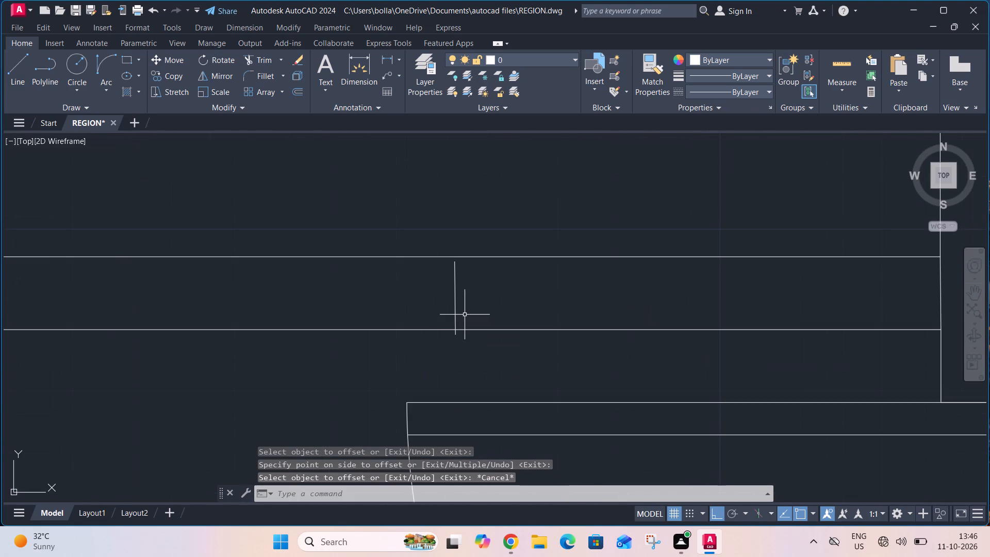
scroll(465, 314, "down", 2)
left_click(468, 306)
left_click(453, 307)
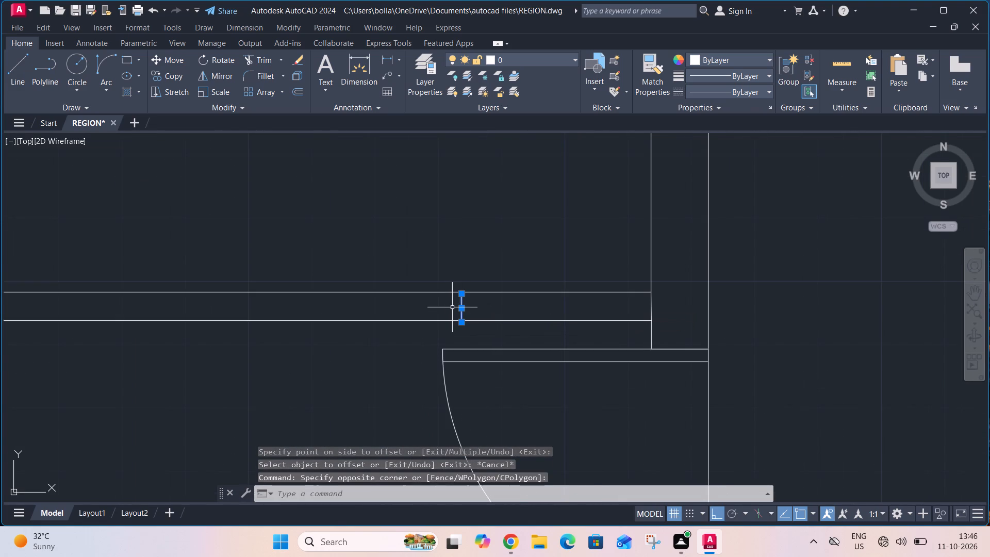
key("Delete")
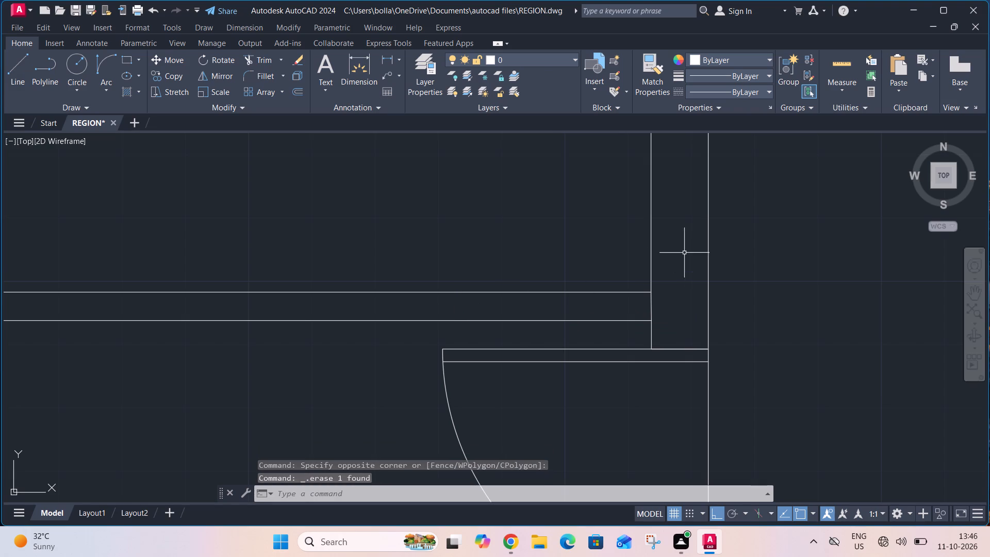
Draw a short vertical line joining the east ends of the two partition lines above the southwest room.
type("L")
key("space")
left_click(654, 320)
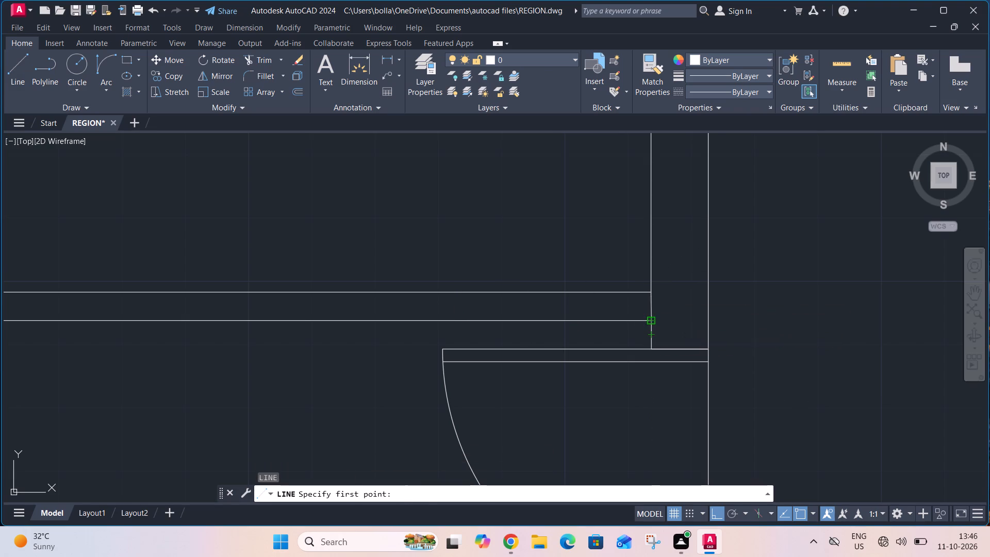
left_click(649, 293)
key("Escape")
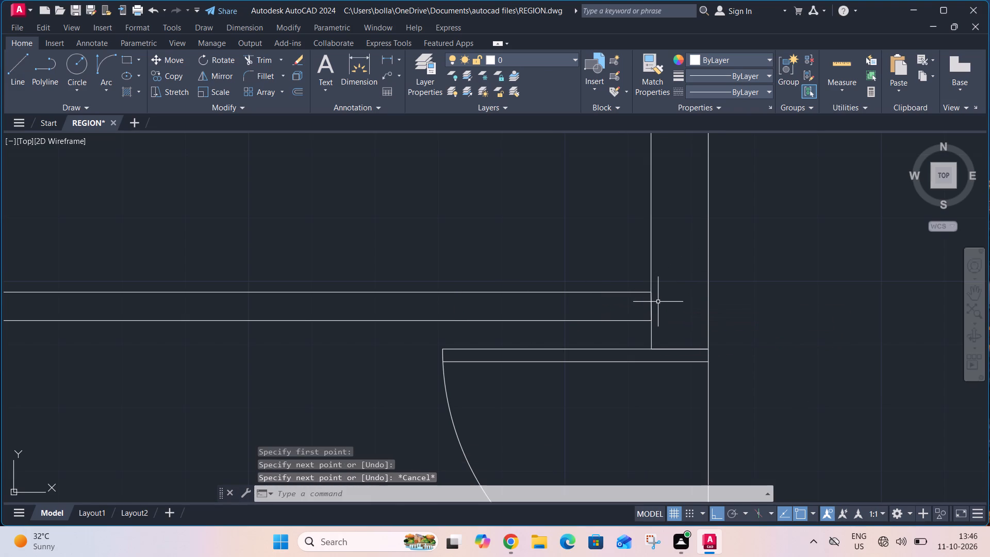
Offset the short vertical line at the partition's east end 9" to the west.
type("O")
key("space")
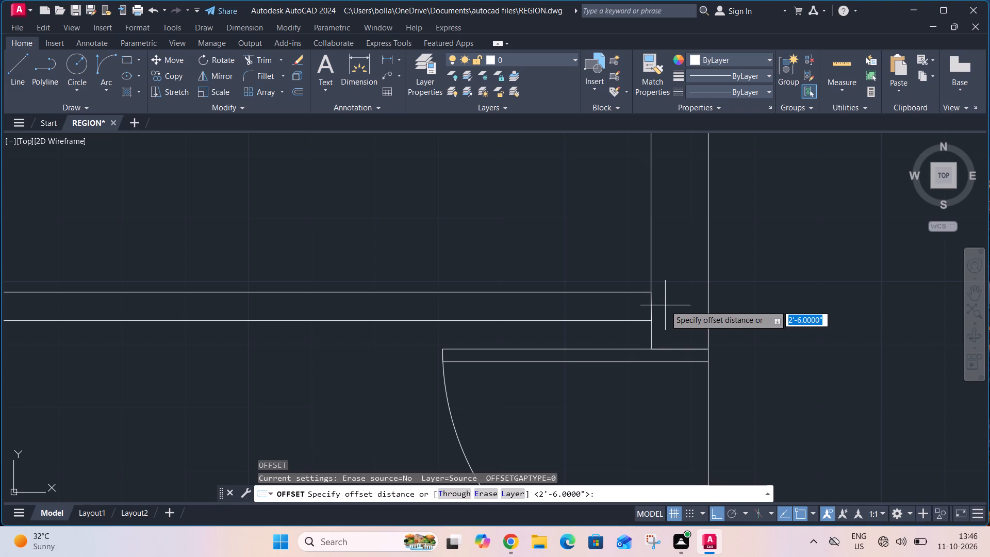
type("9\"")
key("Return")
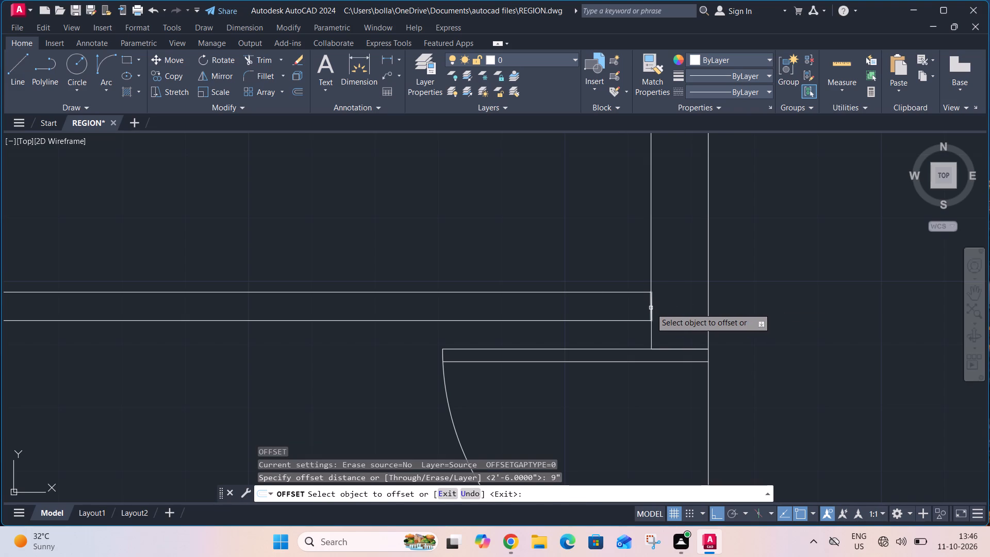
left_click(651, 308)
left_click(632, 313)
key("Escape")
Offset the 9" jamb line 2'6" further west inside the partition.
type("O")
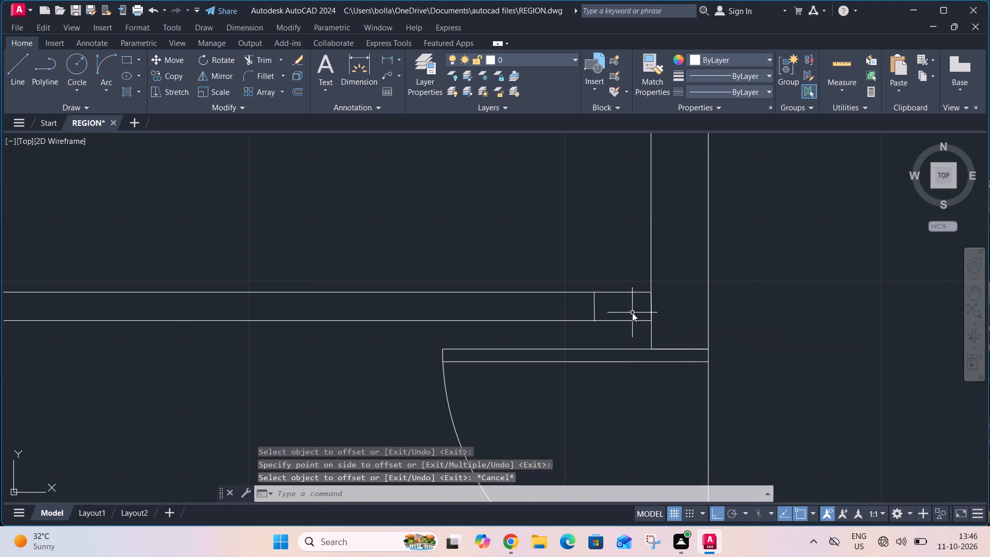
key("space")
type("2'6\"")
key("Return")
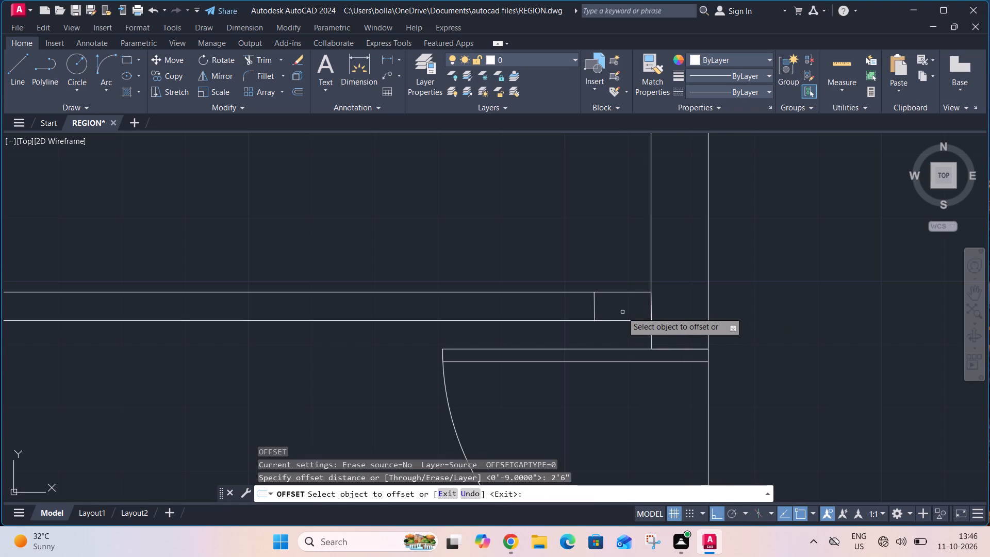
left_click(593, 312)
left_click(580, 310)
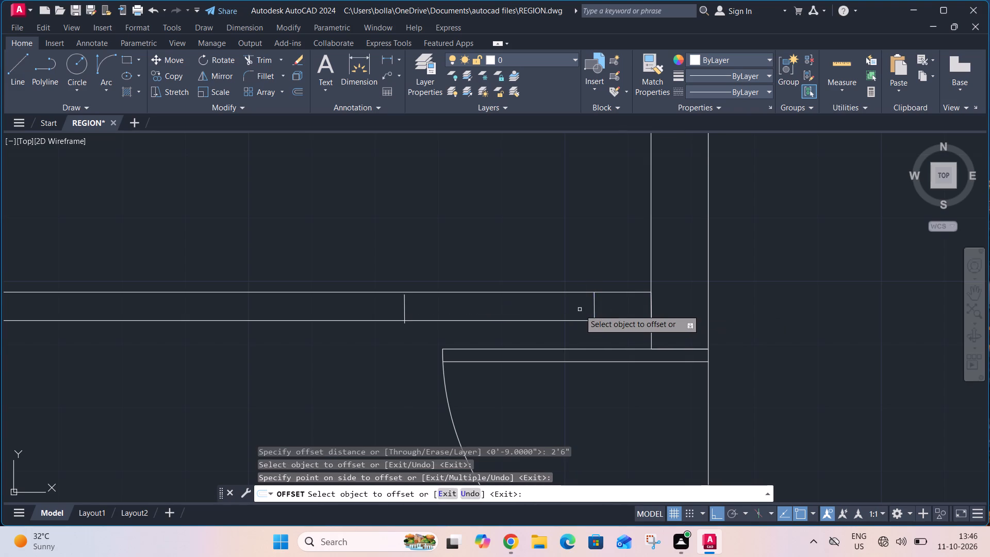
key("Escape")
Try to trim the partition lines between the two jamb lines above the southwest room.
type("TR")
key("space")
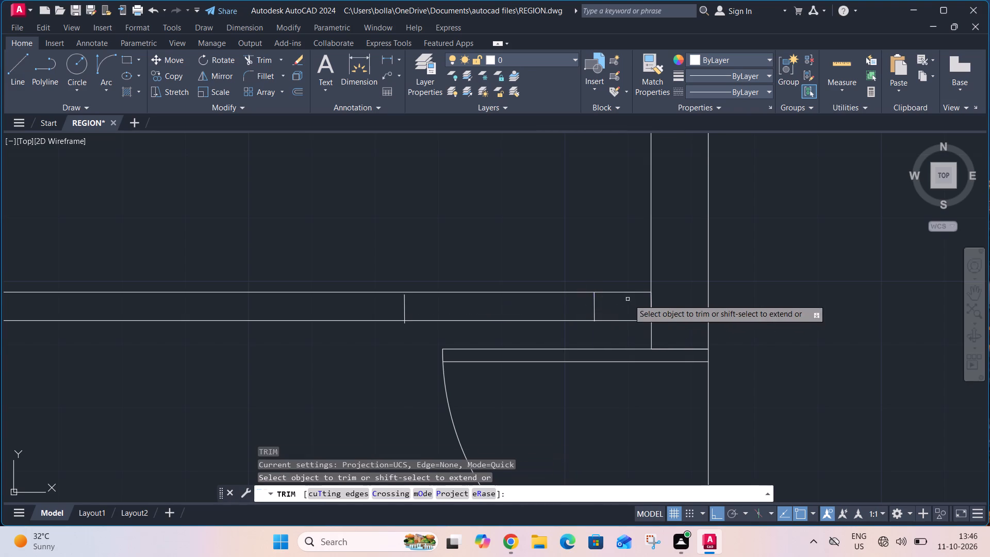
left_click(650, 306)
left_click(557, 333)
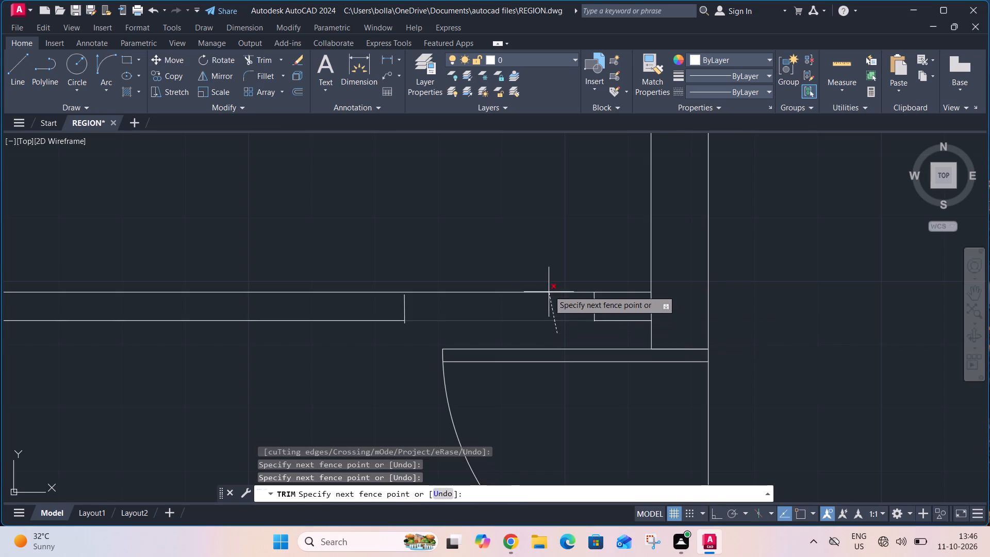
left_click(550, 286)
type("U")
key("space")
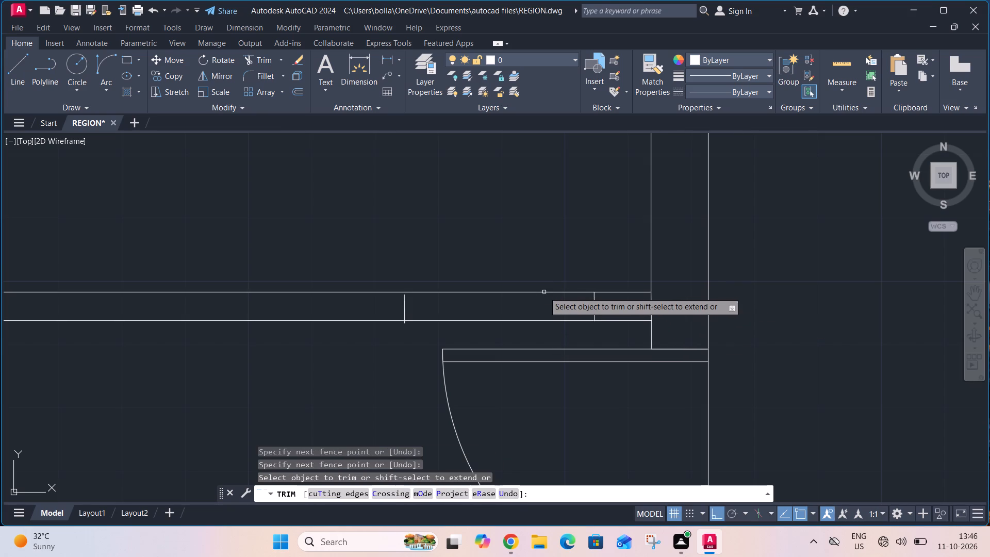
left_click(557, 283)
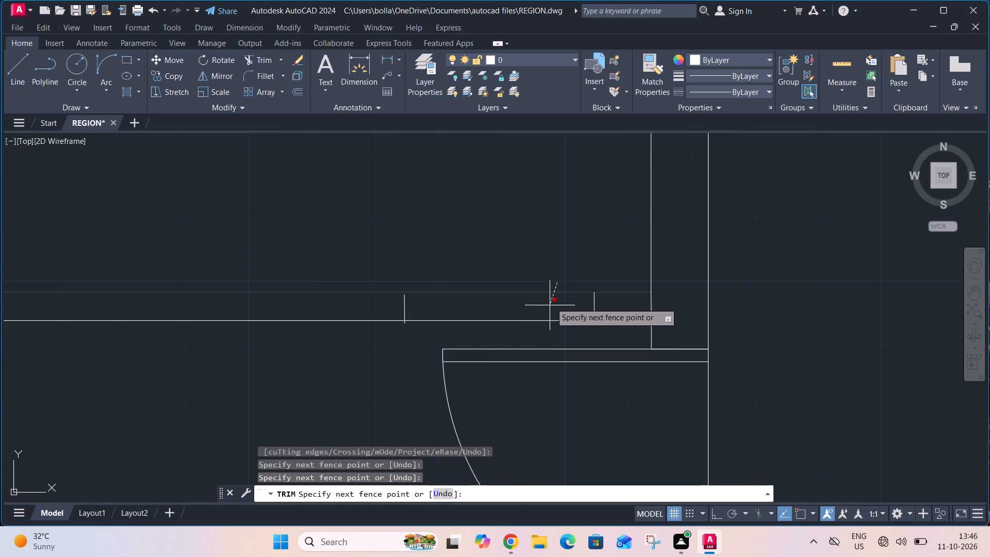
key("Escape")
Move the west jamb line north so its lower end sits on the lower partition line.
scroll(569, 302, "up", 3)
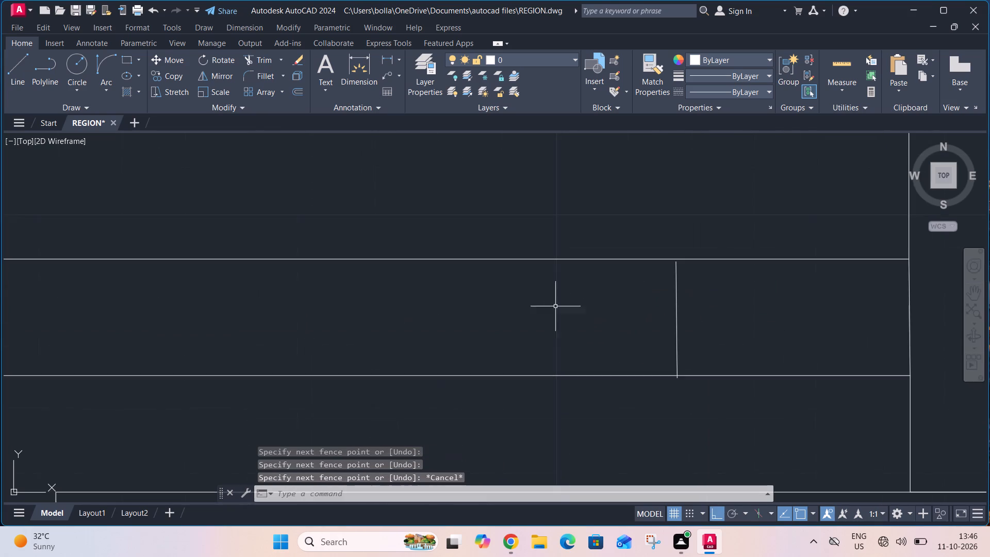
scroll(555, 299, "down", 2)
left_click(344, 310)
left_click(286, 309)
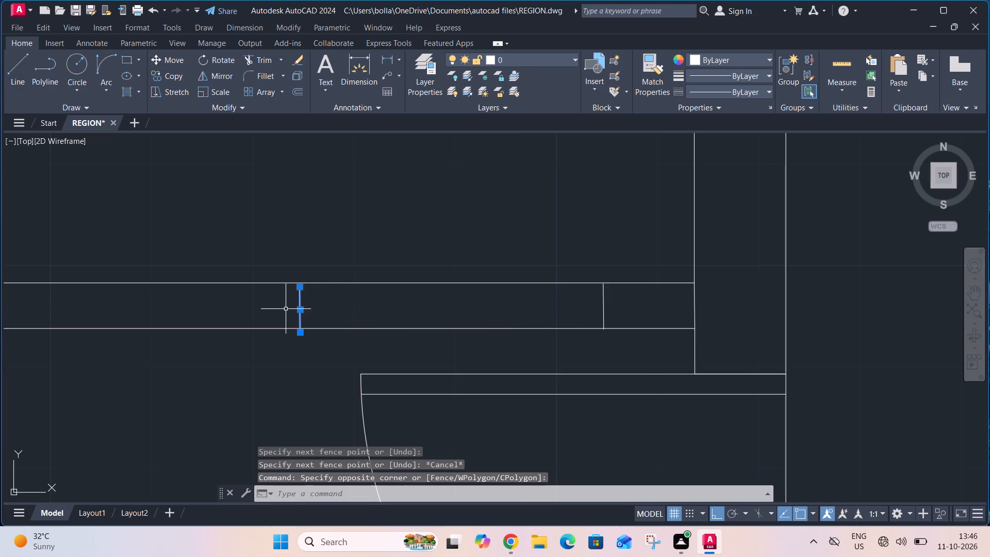
key("m")
key("space")
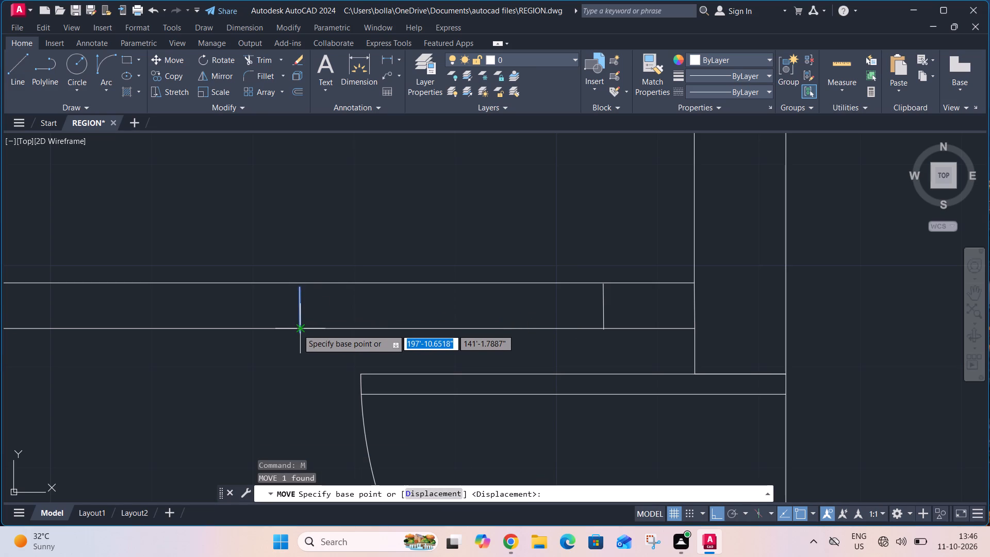
left_click(299, 331)
left_click(300, 325)
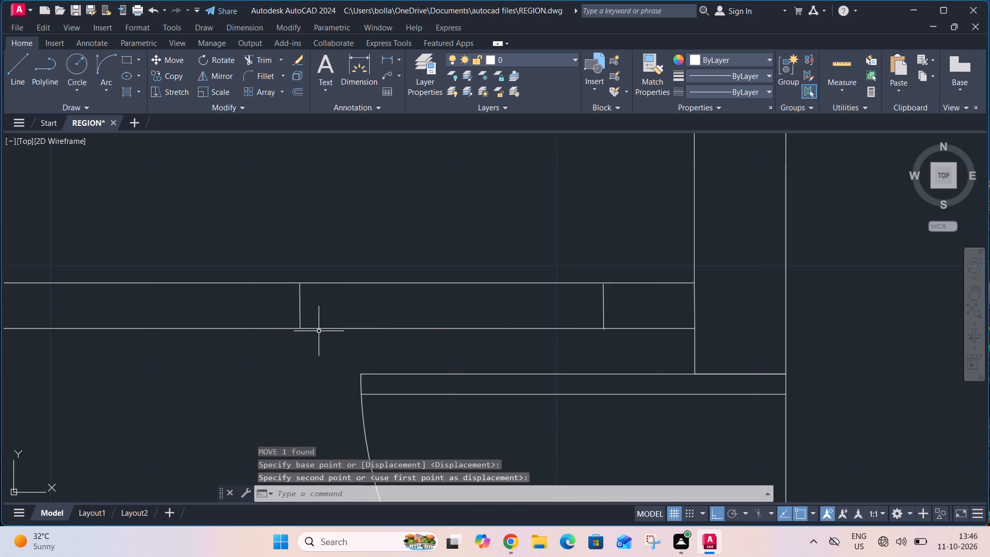
key("Escape")
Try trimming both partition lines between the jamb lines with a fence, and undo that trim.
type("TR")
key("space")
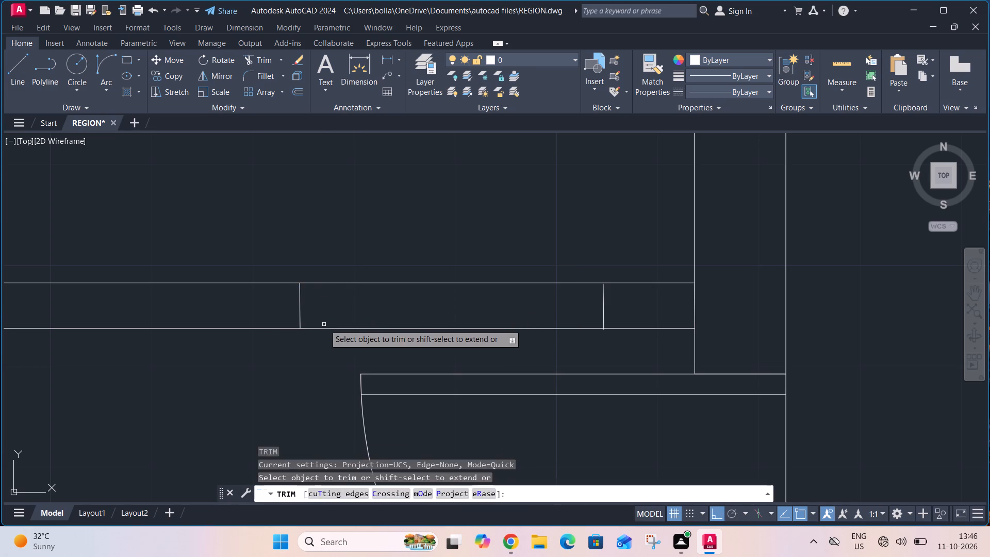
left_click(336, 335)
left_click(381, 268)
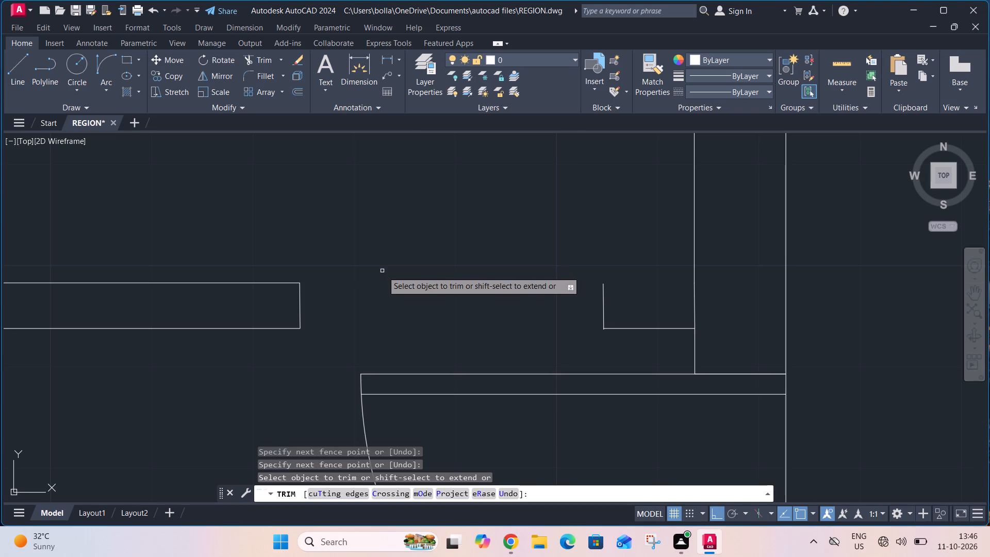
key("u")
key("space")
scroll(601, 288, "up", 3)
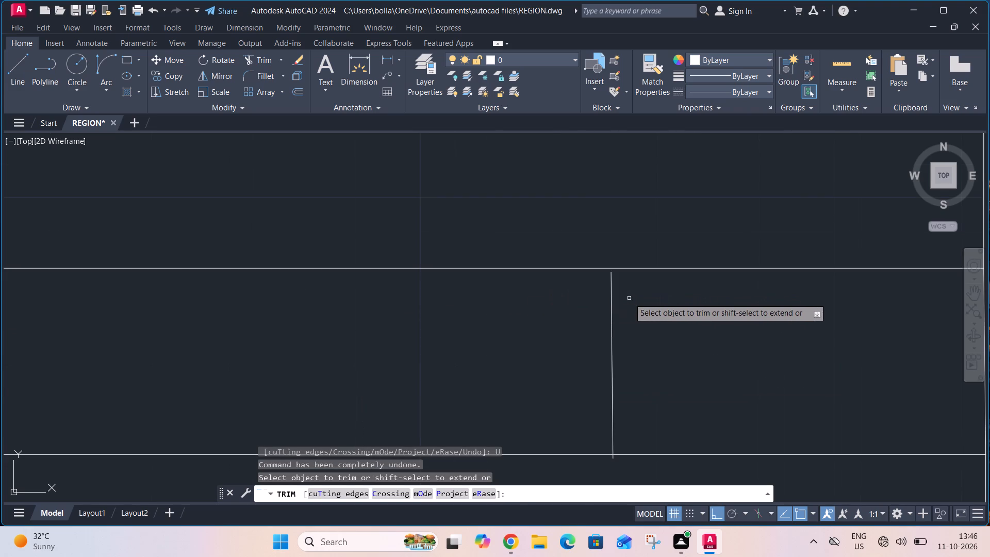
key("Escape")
Move the east jamb line so its lower end sits on the lower partition line.
left_click(638, 304)
left_click(587, 336)
key("m")
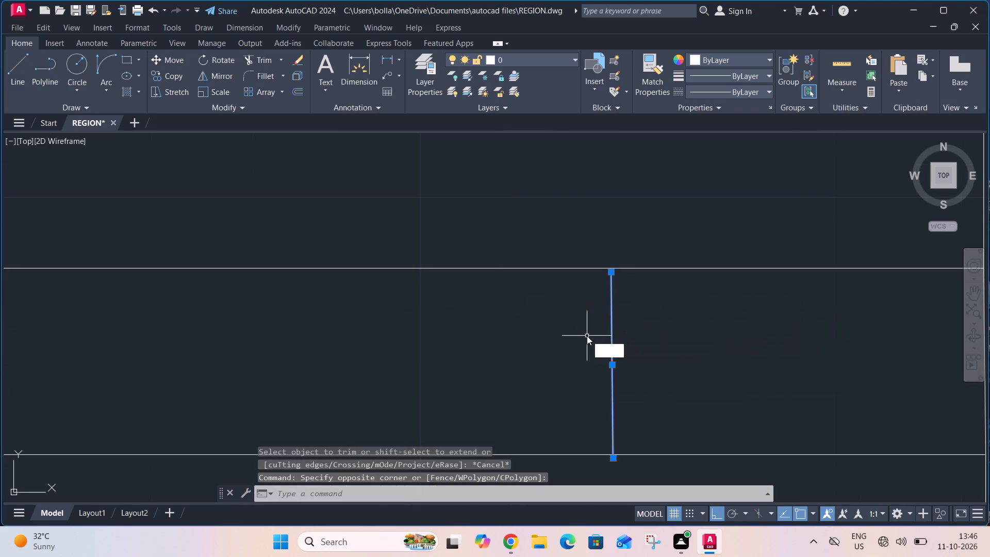
key("space")
left_click(613, 461)
left_click(614, 454)
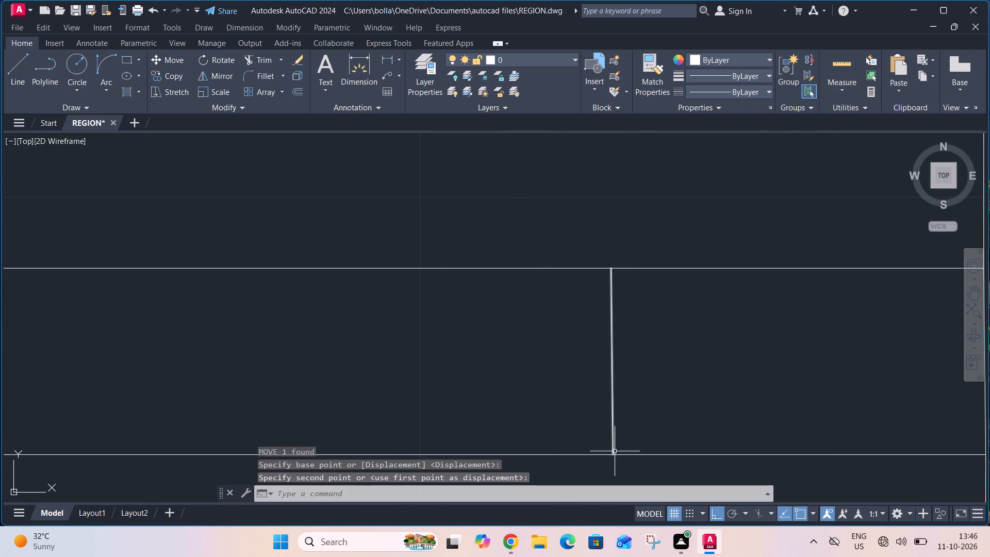
Trim the vertical line between the two partition lines at the partition's east end.
scroll(610, 429, "down", 3)
scroll(704, 401, "up", 3)
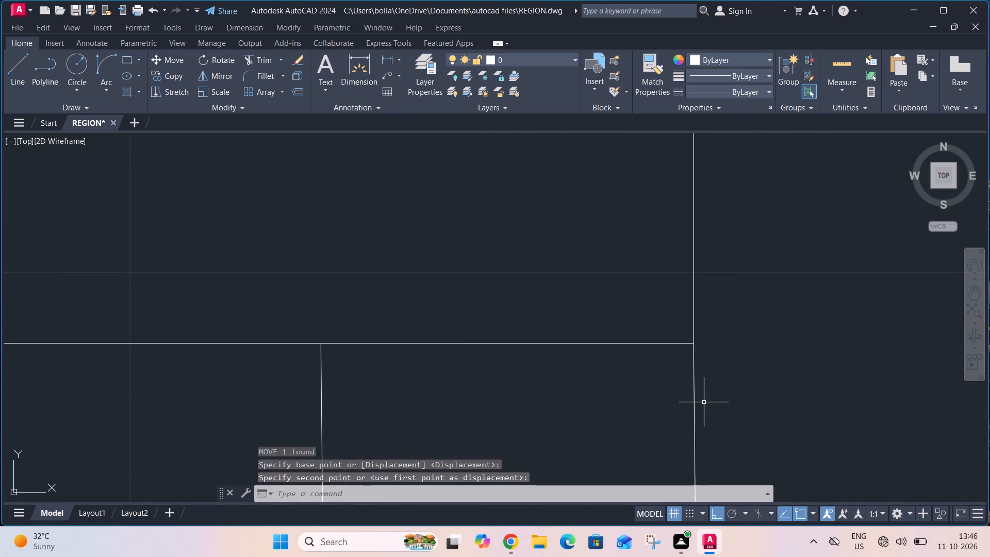
key("t")
key("r")
key("space")
left_click(712, 395)
left_click(684, 411)
Trim both partition lines between the jamb lines to cut the 2'6" door opening above the southwest room.
scroll(690, 374, "down", 4)
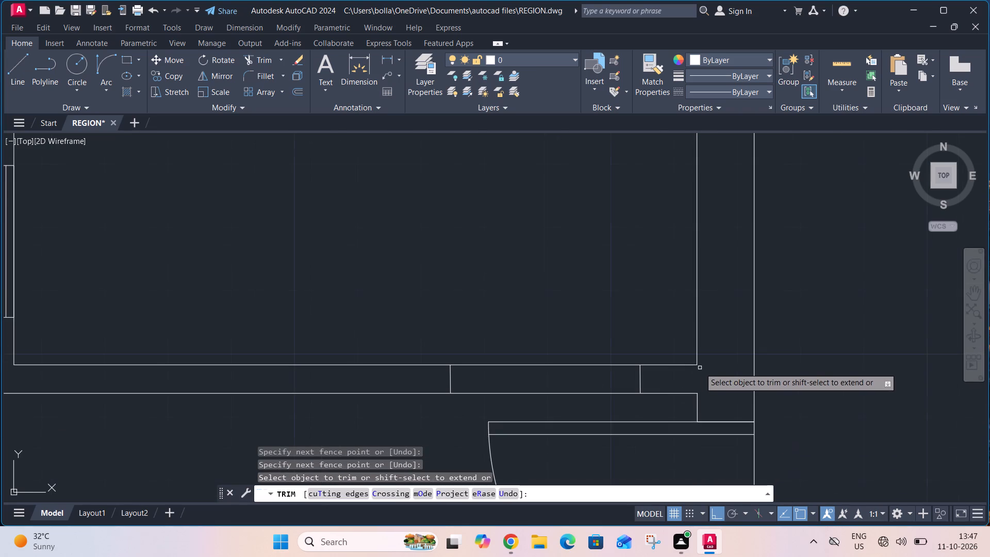
left_click_drag(592, 397, 591, 392)
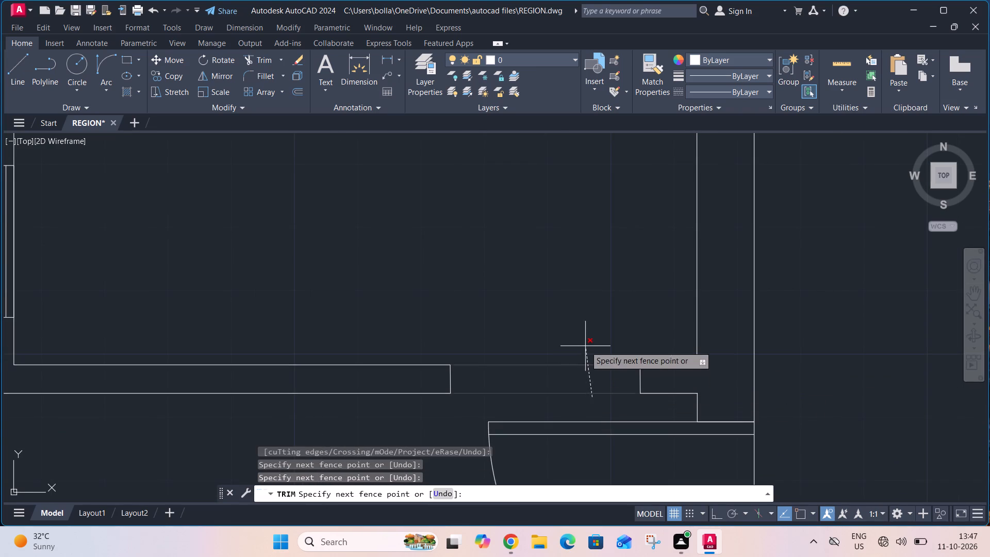
left_click(585, 346)
key("Escape")
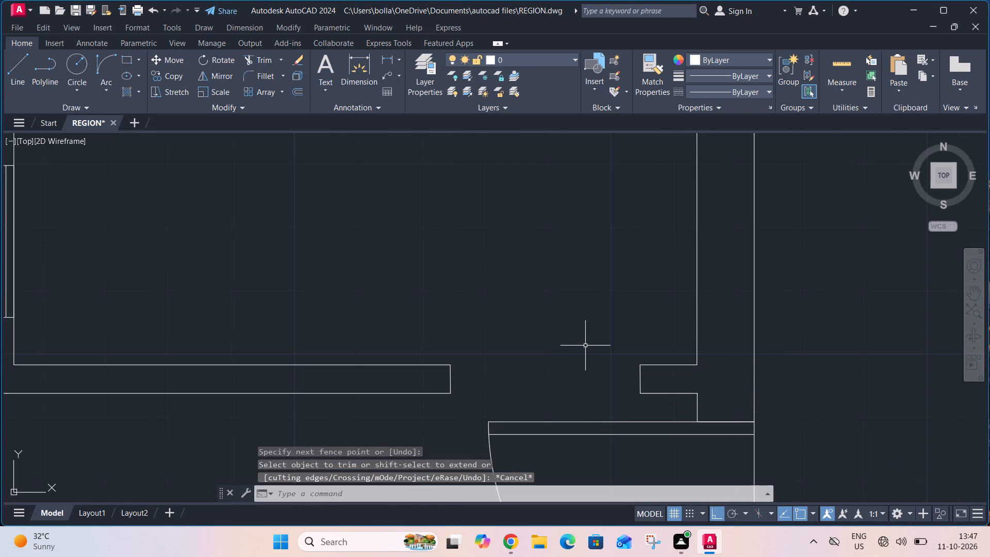
Move the eastern door of the mirrored 2'6" pair west, between the plan and the other door.
scroll(585, 345, "up", 1)
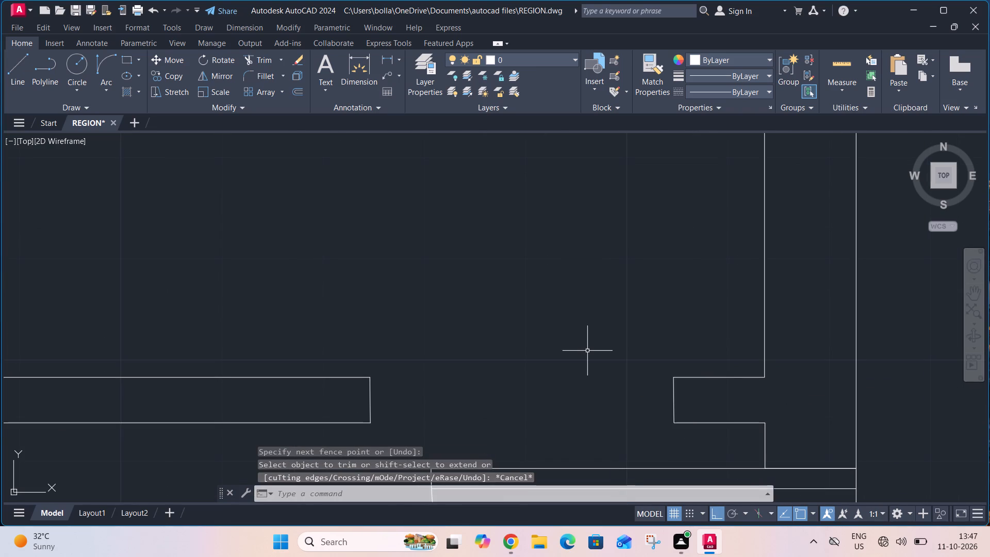
scroll(587, 351, "down", 7)
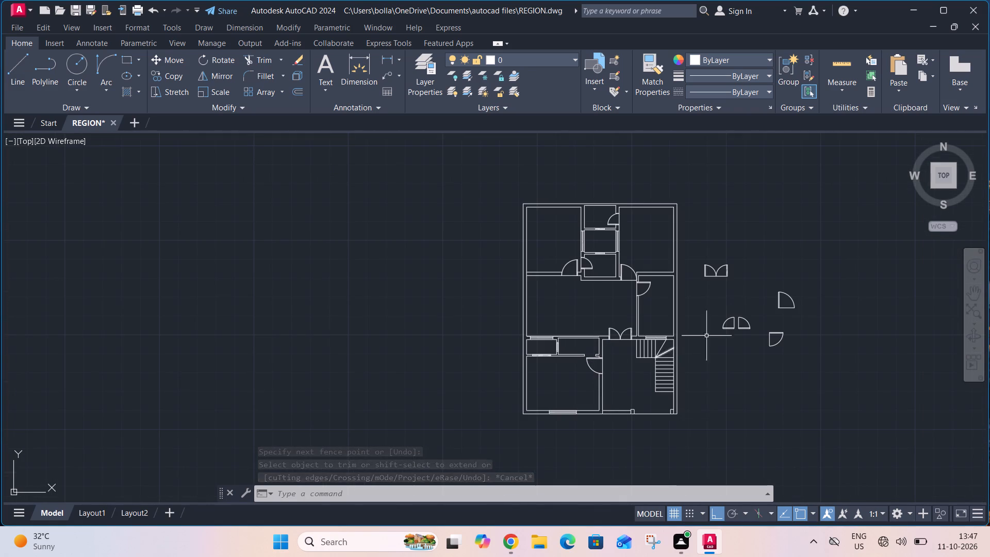
scroll(752, 324, "up", 4)
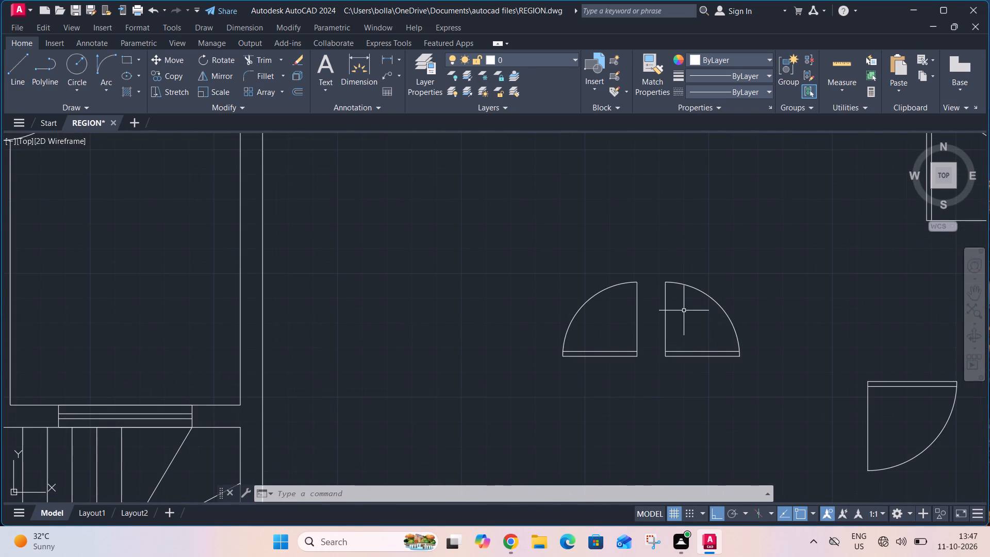
left_click(651, 269)
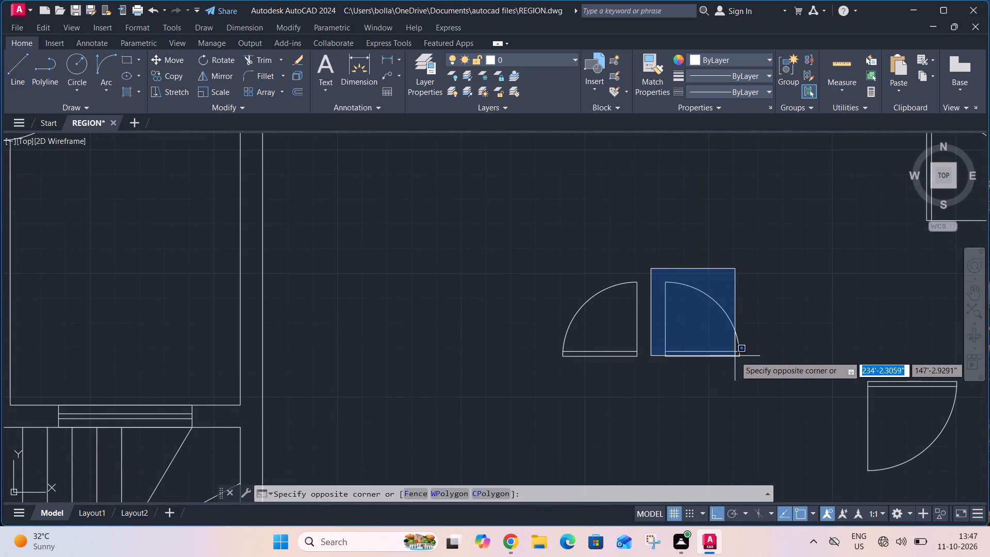
left_click_drag(735, 356, 737, 363)
left_click(653, 264)
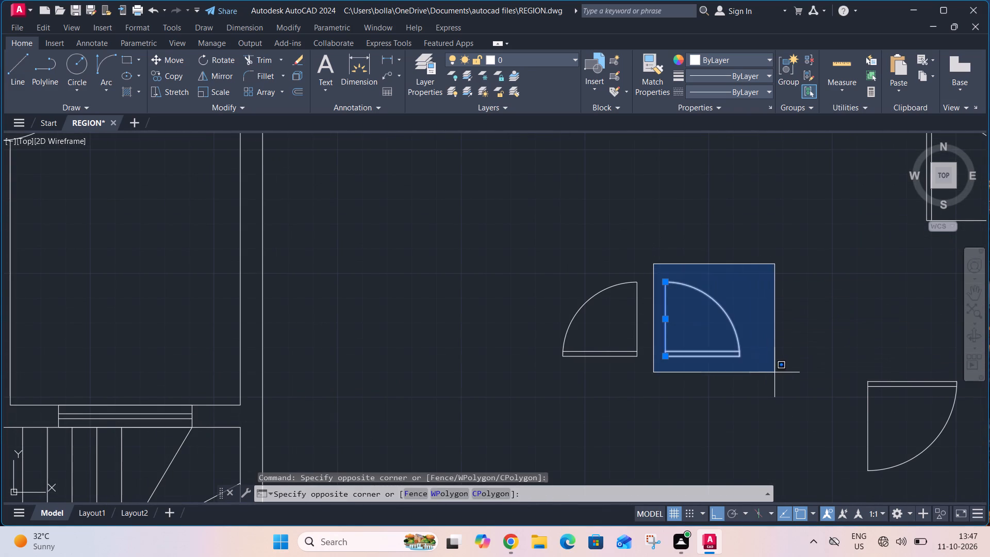
left_click(774, 372)
key("m")
key("space")
left_click(665, 357)
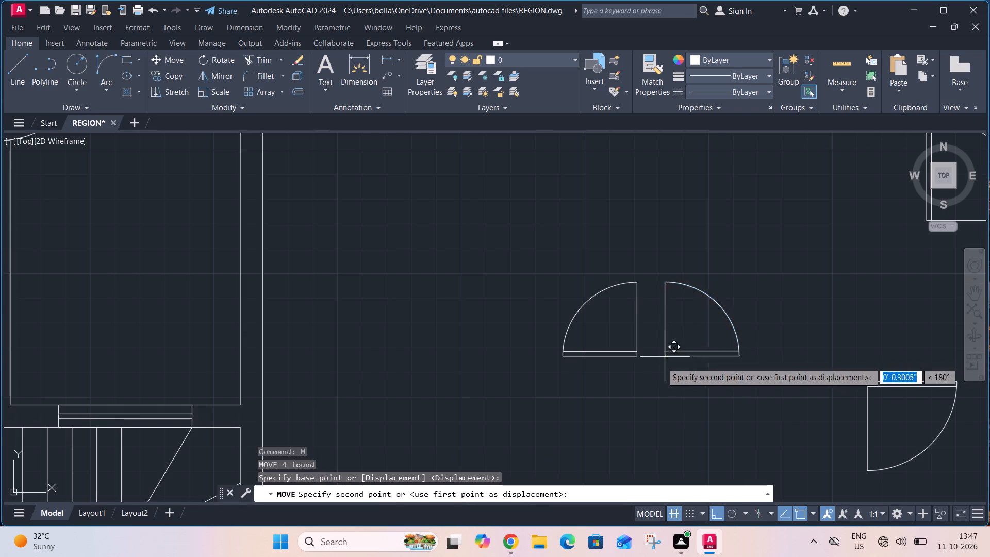
left_click(390, 423)
Rotate the spare 2'6" door nearest the plan 90° counterclockwise about its southwest corner.
left_click(352, 271)
left_click(473, 378)
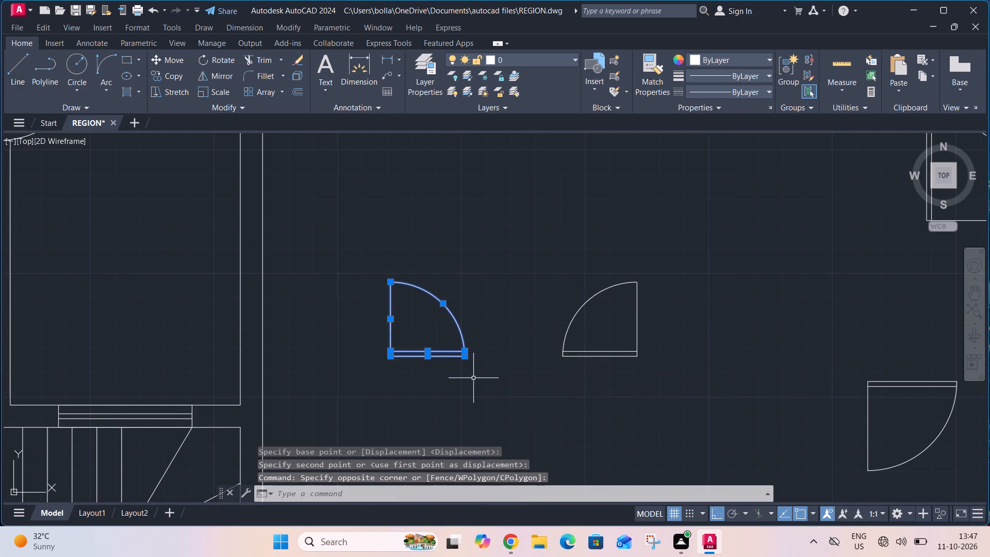
key("r")
key("o")
key("space")
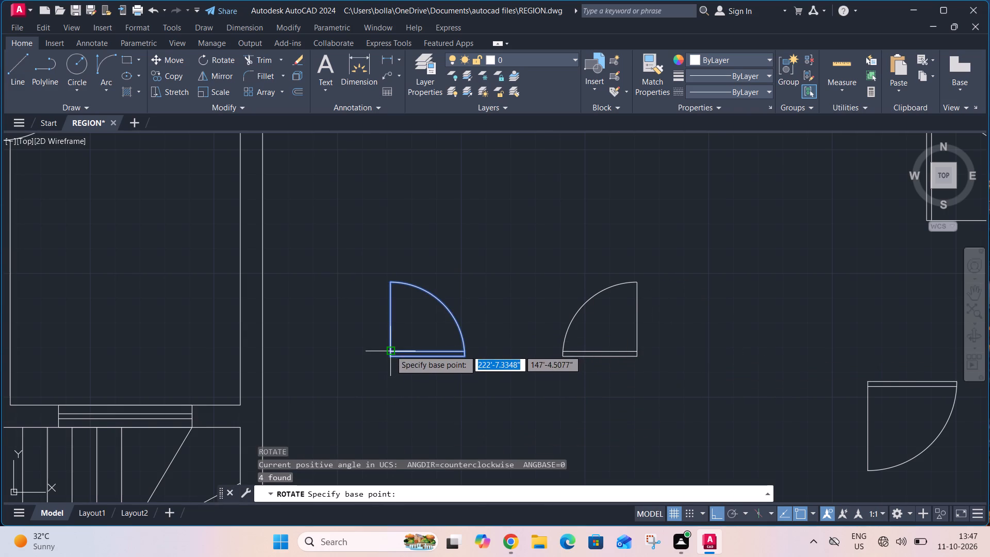
left_click(391, 358)
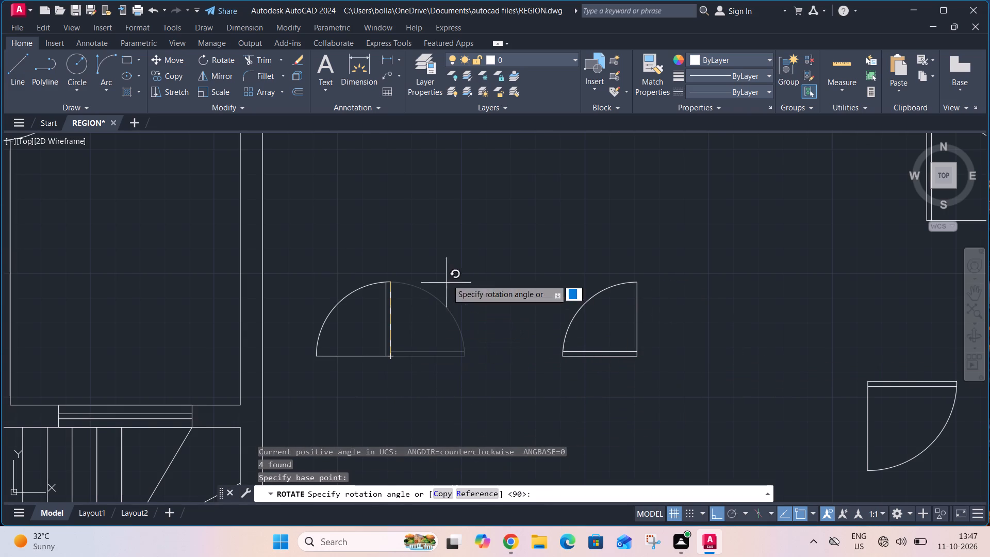
left_click(443, 249)
Copy the rotated 2'6" door by its southeast corner to the lower end of the east jamb above the southwest room.
left_click(301, 269)
left_click(422, 363)
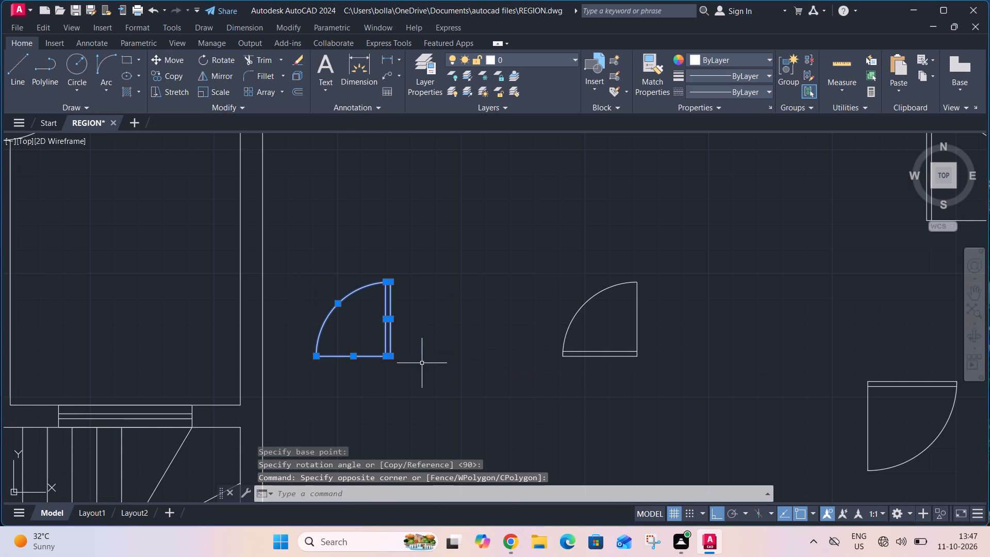
key("c")
key("o")
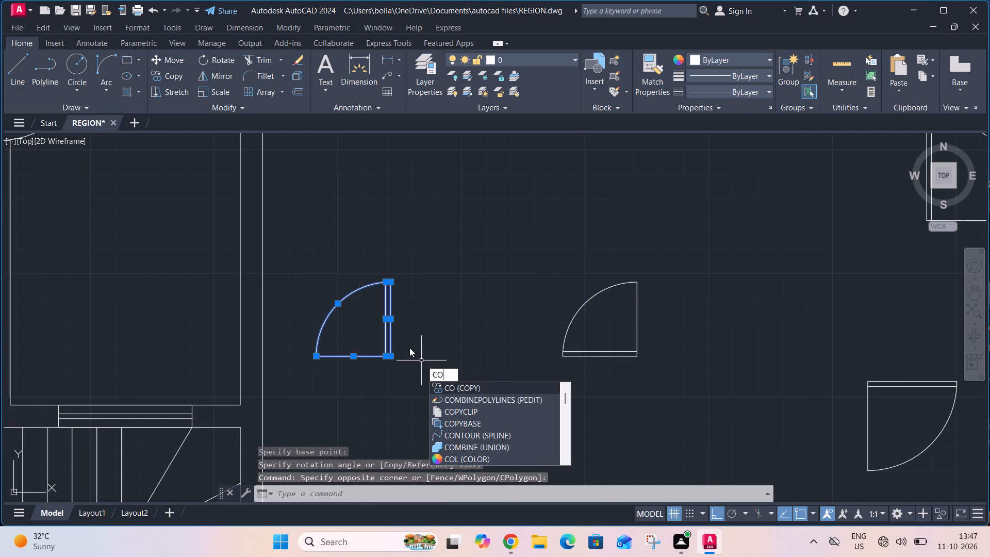
key("space")
left_click(390, 356)
scroll(423, 311, "down", 3)
scroll(258, 365, "up", 4)
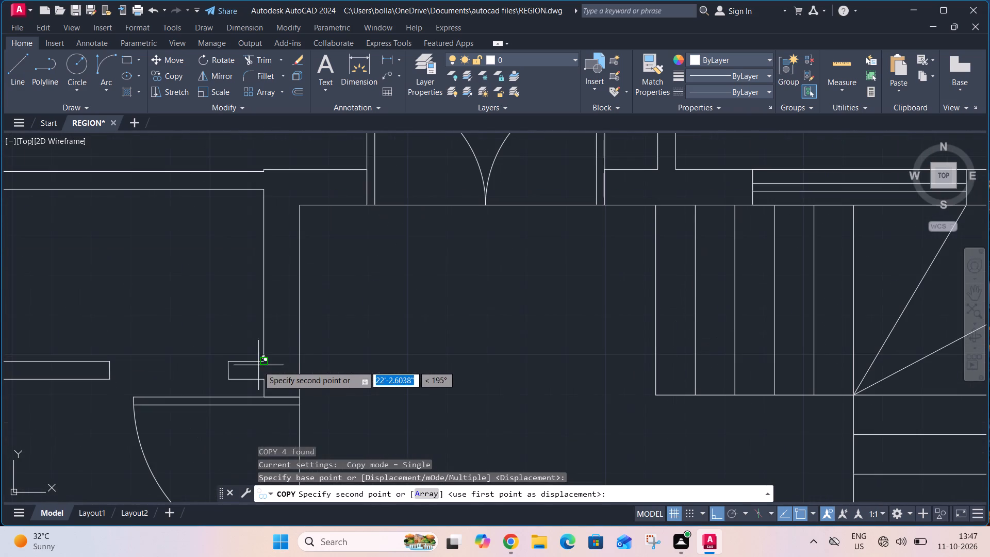
left_click(229, 378)
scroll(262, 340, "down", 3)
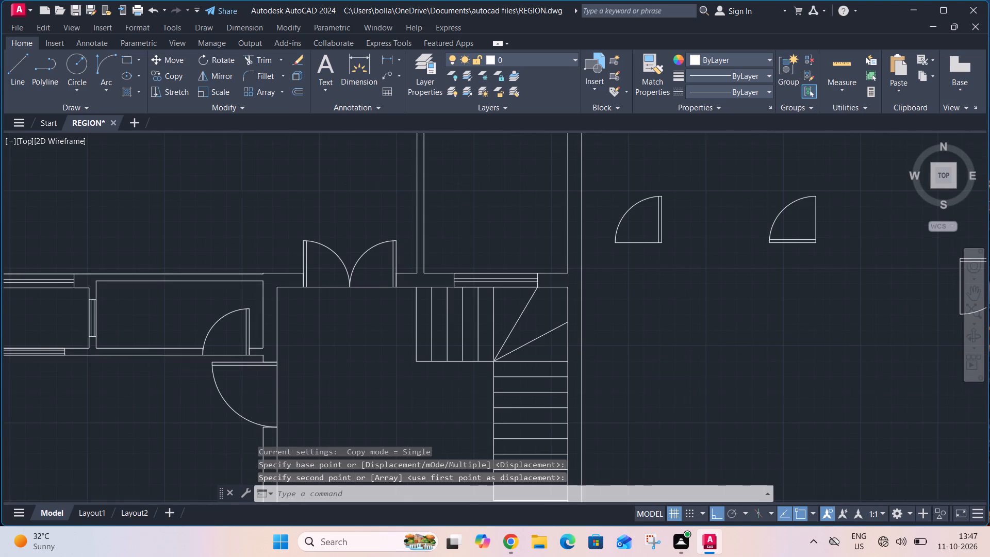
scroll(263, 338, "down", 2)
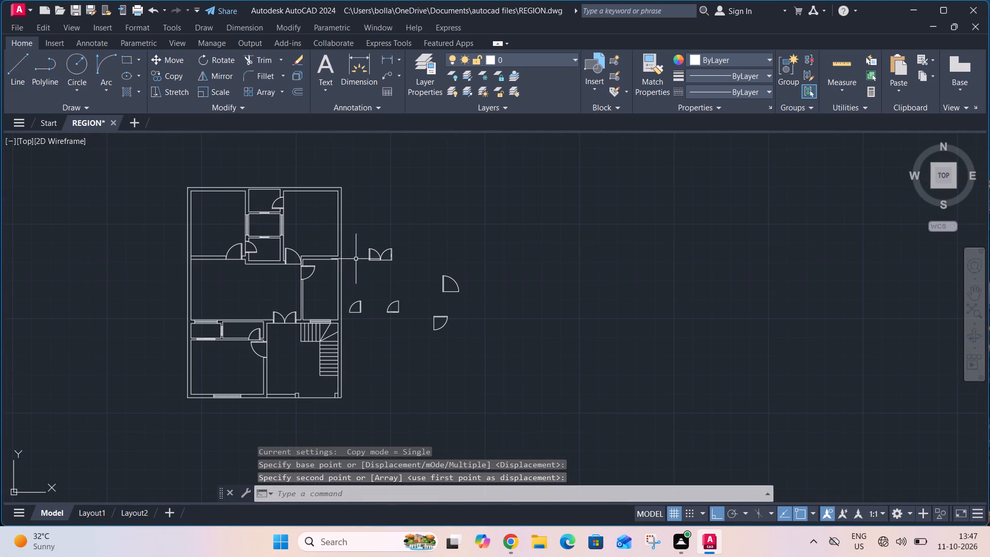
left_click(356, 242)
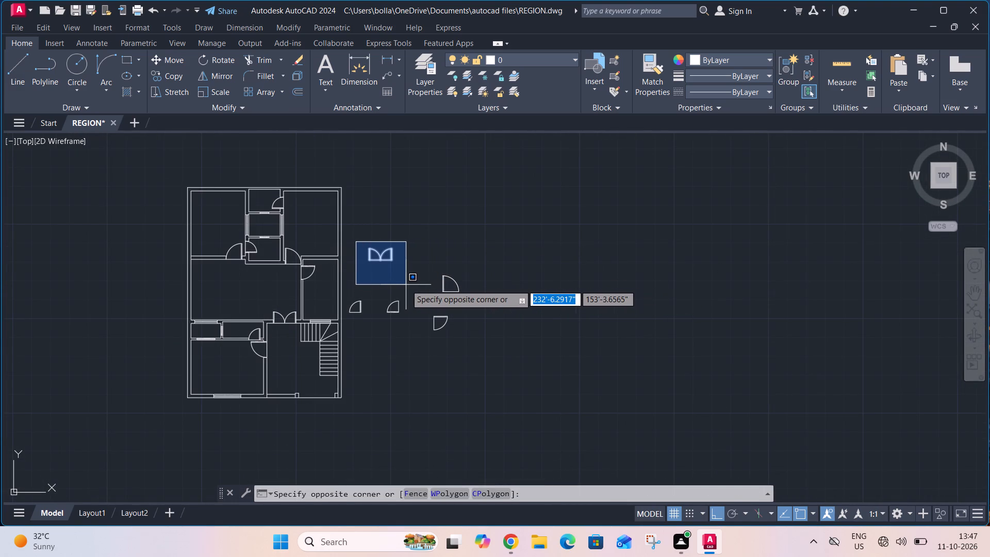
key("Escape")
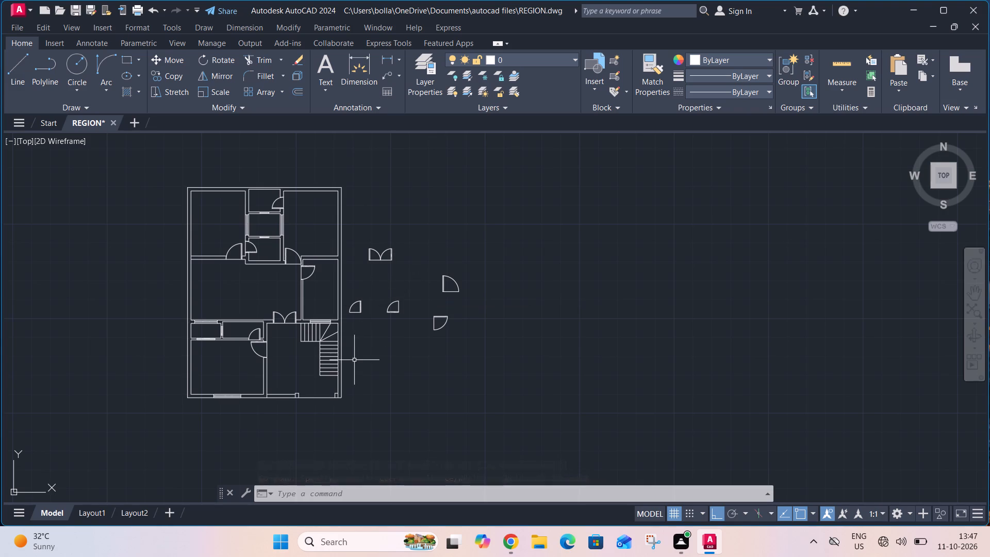
Draw an 8' horizontal line between the midpoints of the two pier faces at the opening south of the staircase.
scroll(293, 393, "up", 4)
middle_click_drag(273, 330, 269, 324)
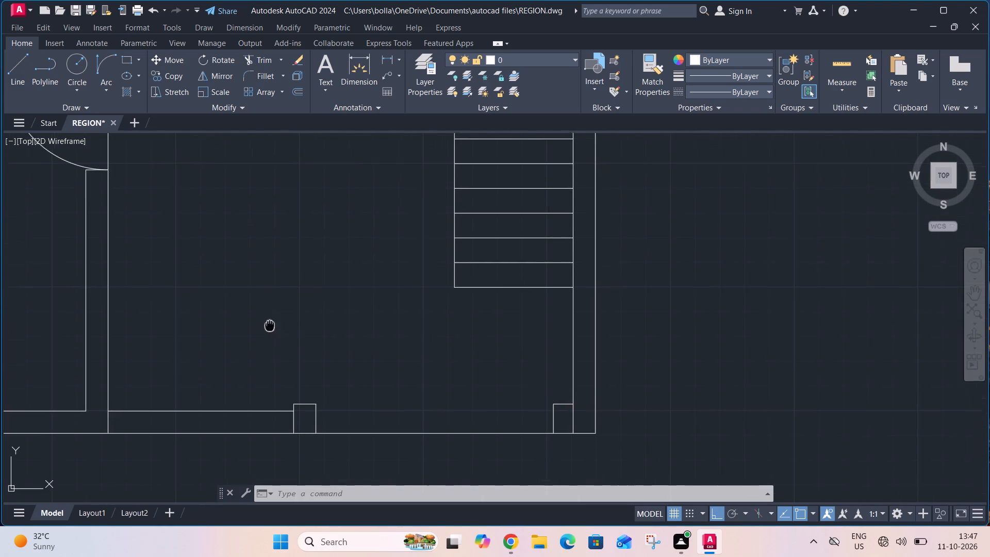
middle_click_drag(269, 324, 239, 300)
scroll(239, 299, "up", 1)
type("L")
key("space")
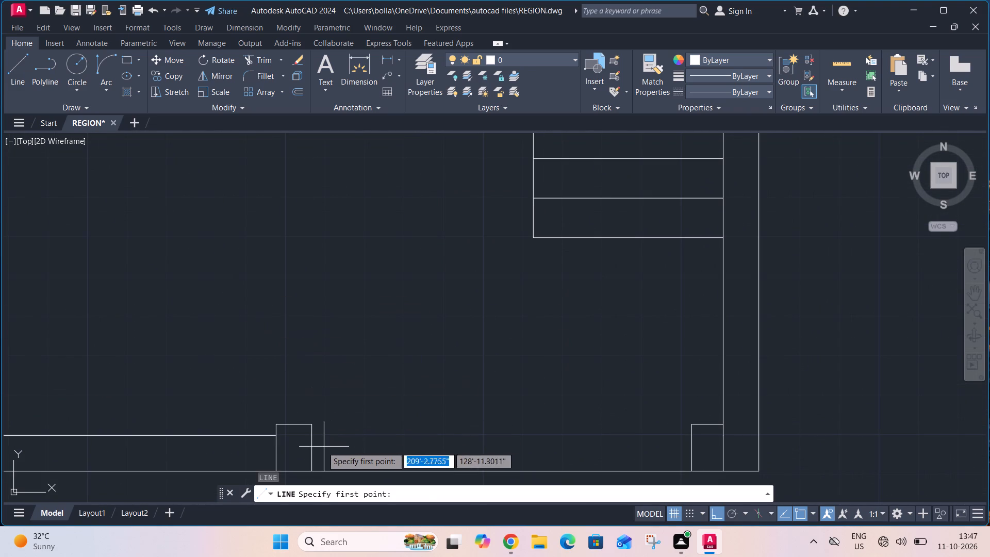
left_click(312, 447)
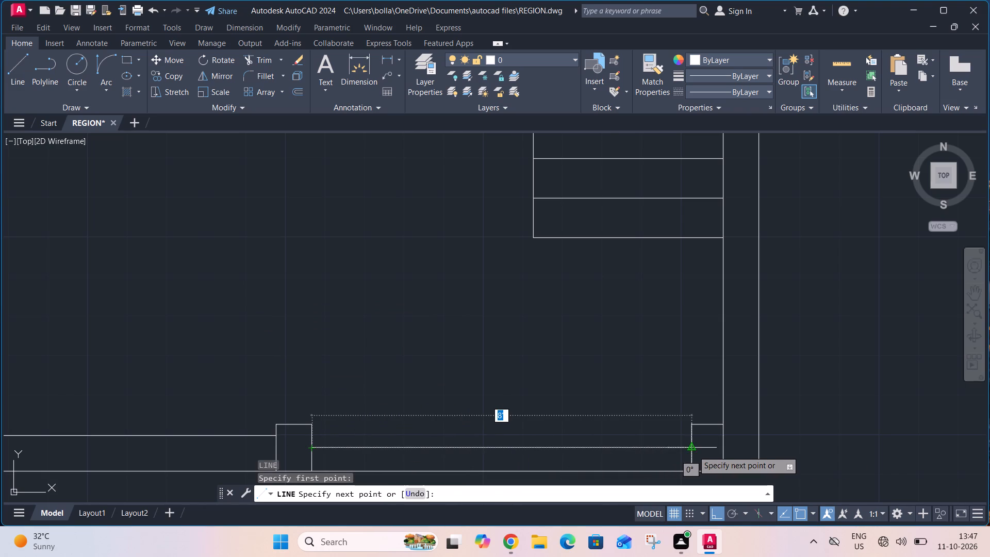
left_click(693, 451)
key("Escape")
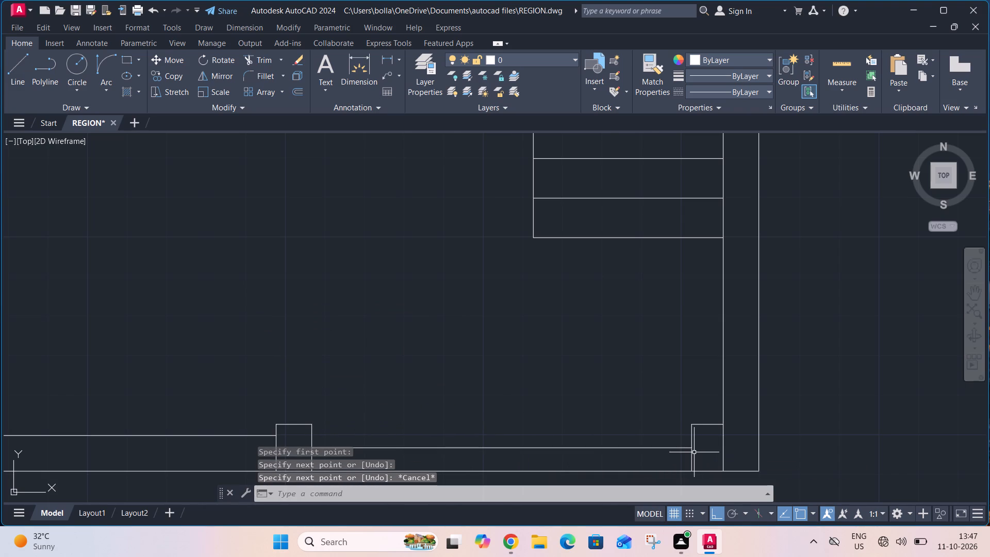
Offset the line across the south opening at 1" spacing, making two copies above it and two below.
type("O 1\"")
key("Return")
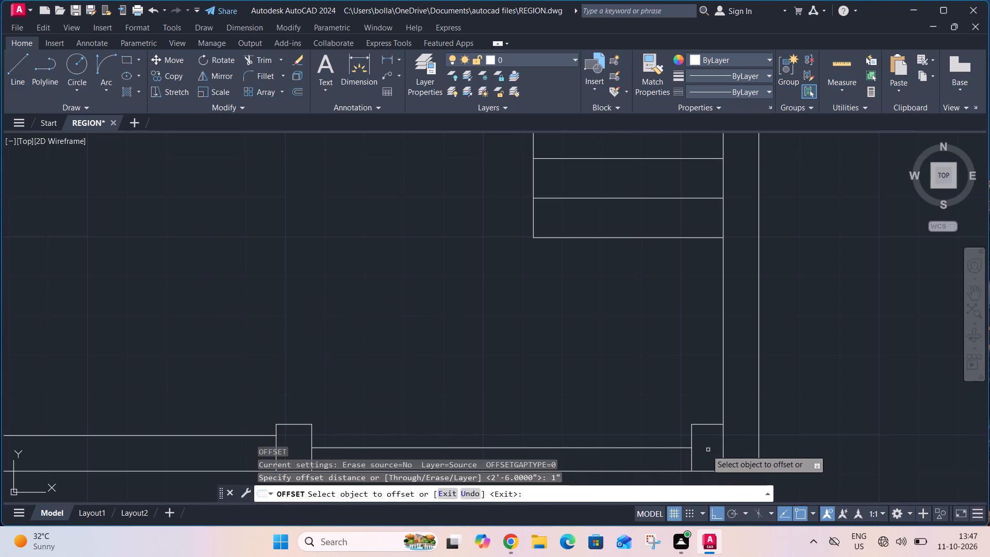
left_click(668, 448)
left_click(668, 439)
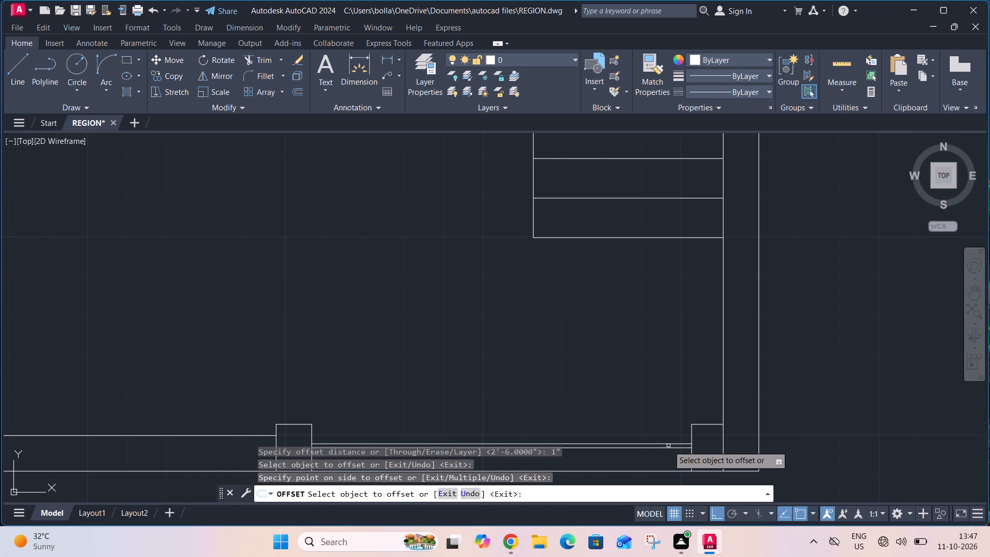
left_click(668, 449)
left_click(671, 456)
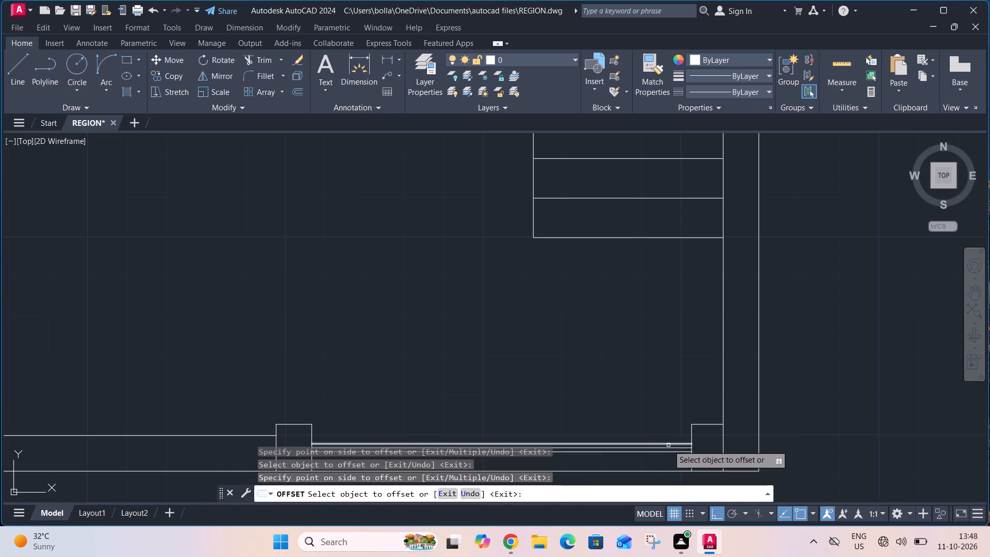
left_click(668, 445)
left_click(670, 440)
left_click(670, 453)
left_click(670, 464)
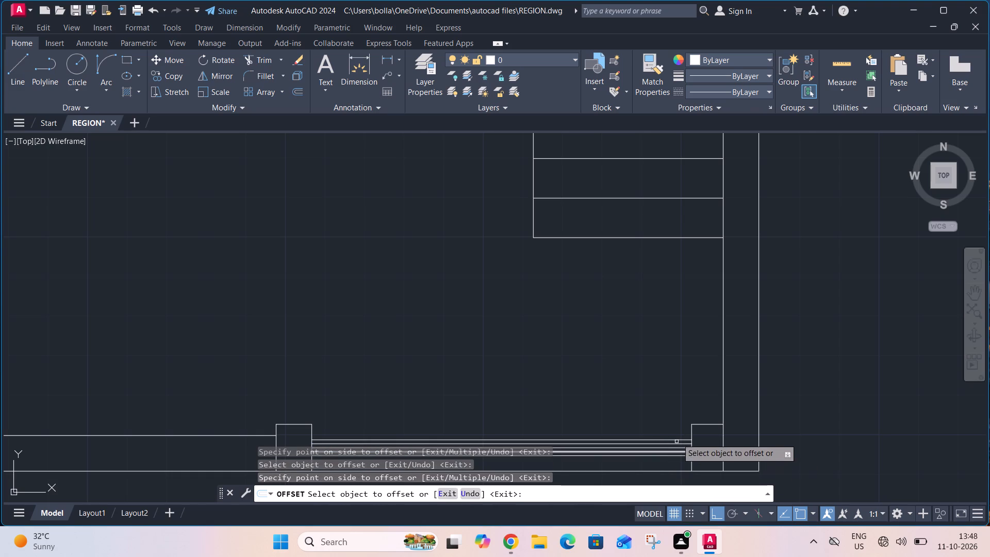
scroll(677, 403, "down", 2)
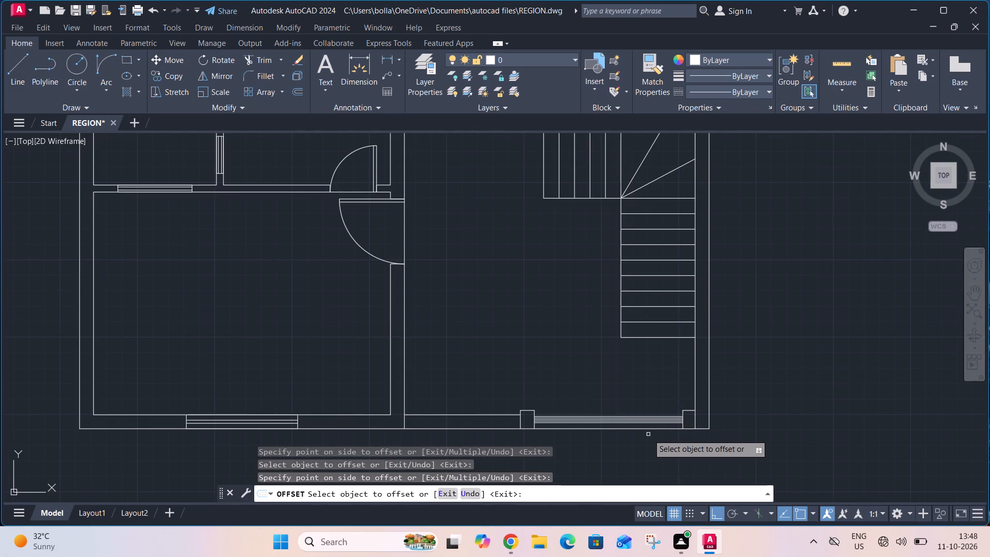
key("Escape")
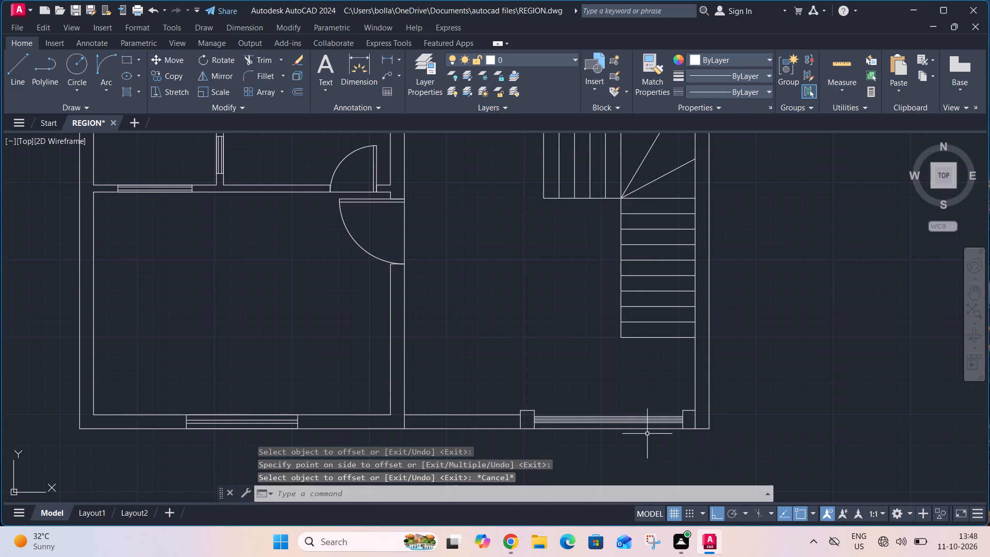
Trim the outer south wall line between the two piers of the opening.
scroll(638, 443, "up", 2)
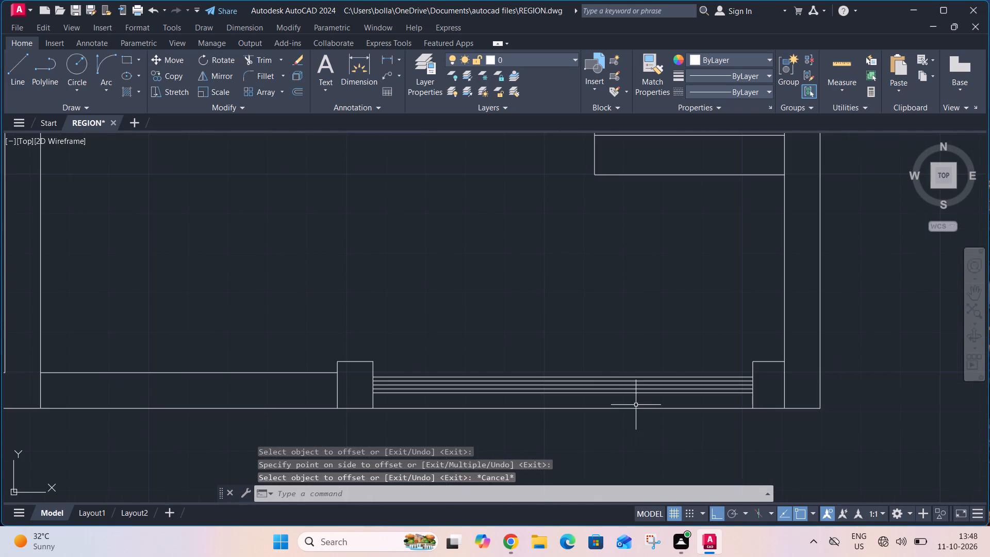
key("t")
type("R")
key("space")
left_click(636, 407)
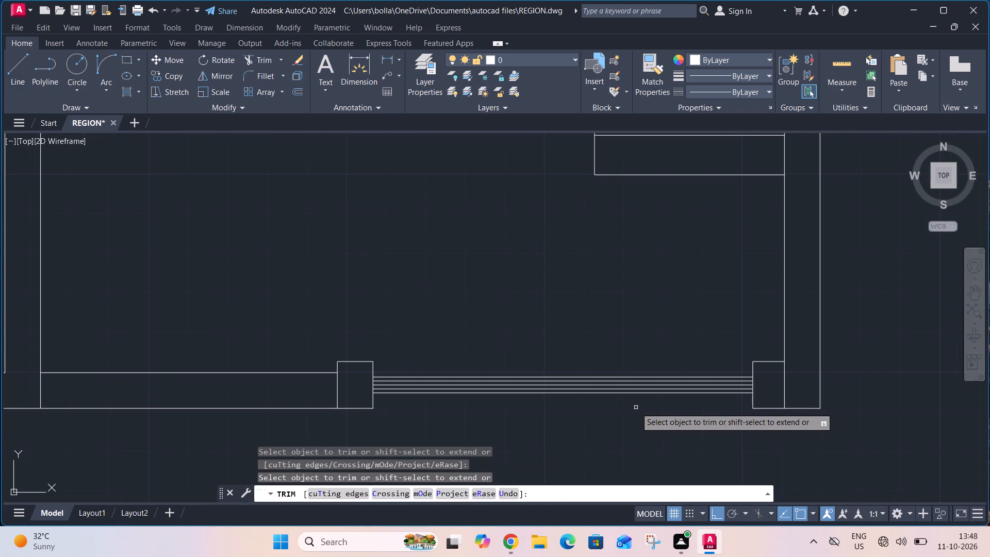
key("Escape")
Erase all the spare door symbols lying east of the floor plan.
scroll(635, 393, "down", 3)
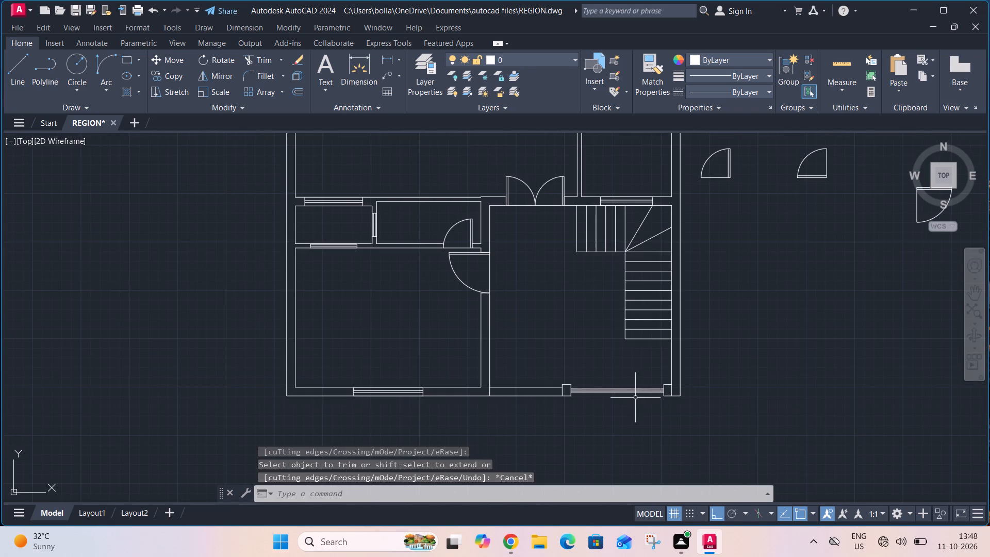
scroll(636, 399, "down", 2)
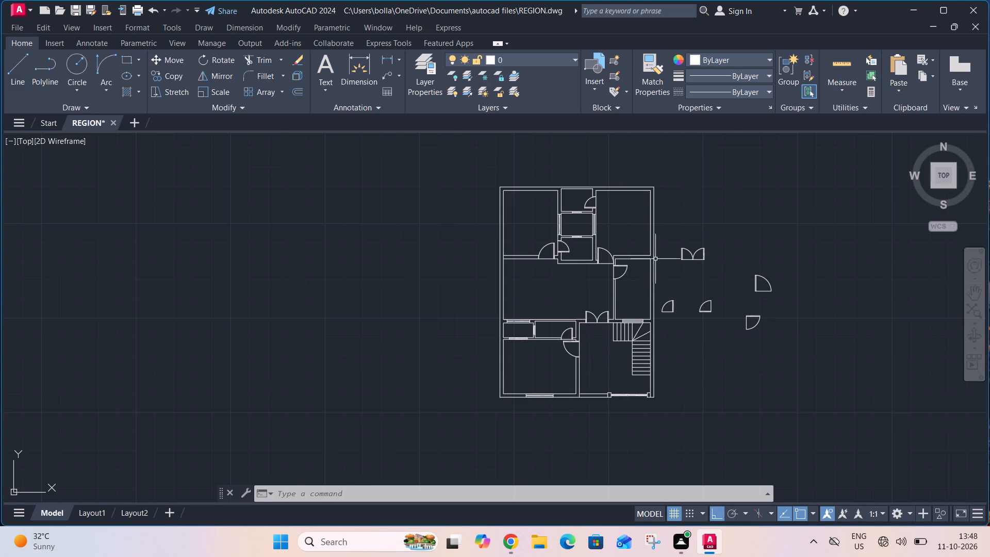
left_click_drag(659, 217, 665, 222)
left_click(782, 343)
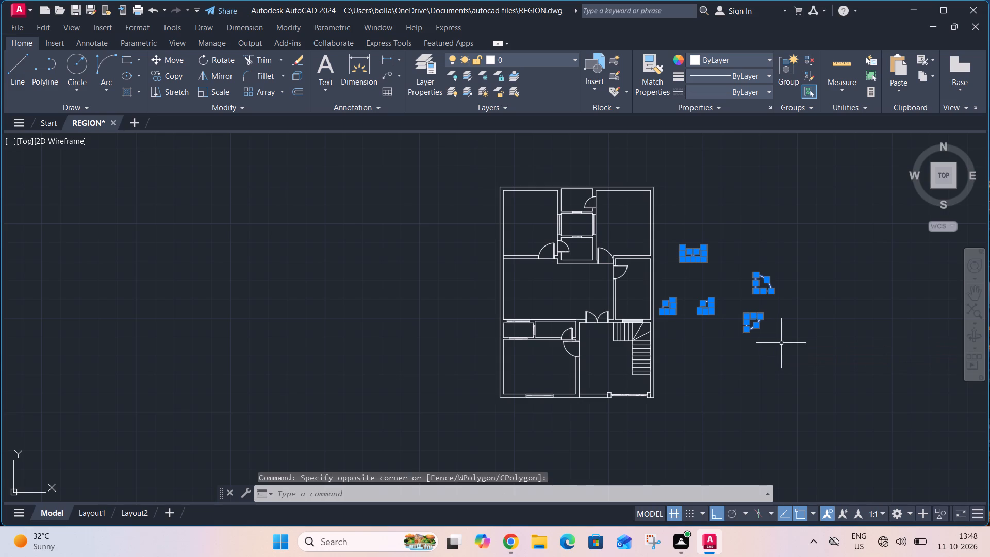
key("Delete")
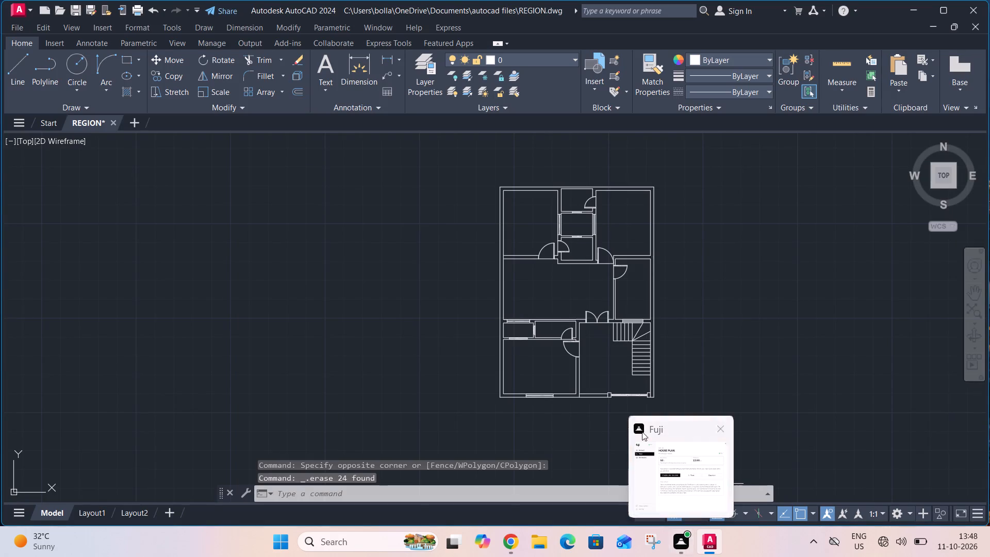
left_click(616, 347)
key("Escape")
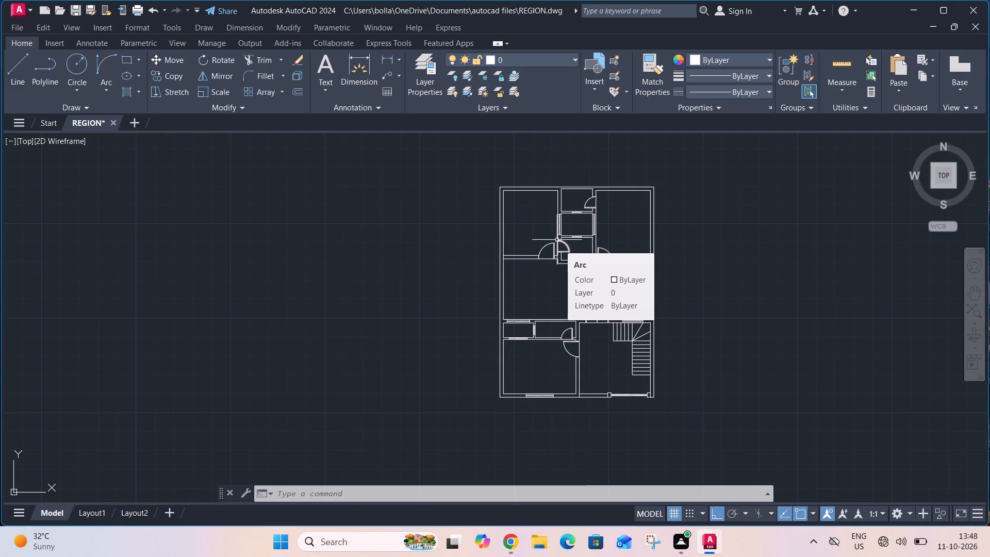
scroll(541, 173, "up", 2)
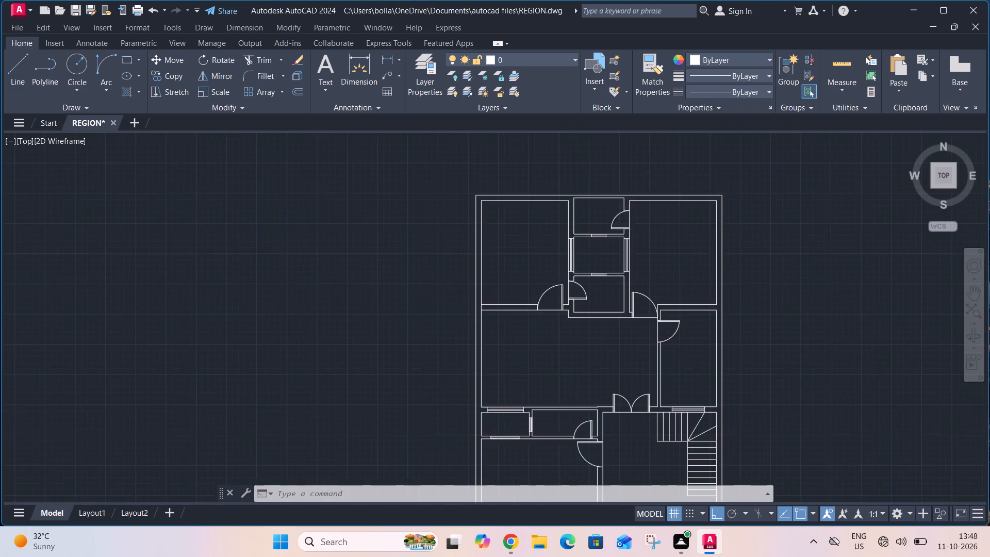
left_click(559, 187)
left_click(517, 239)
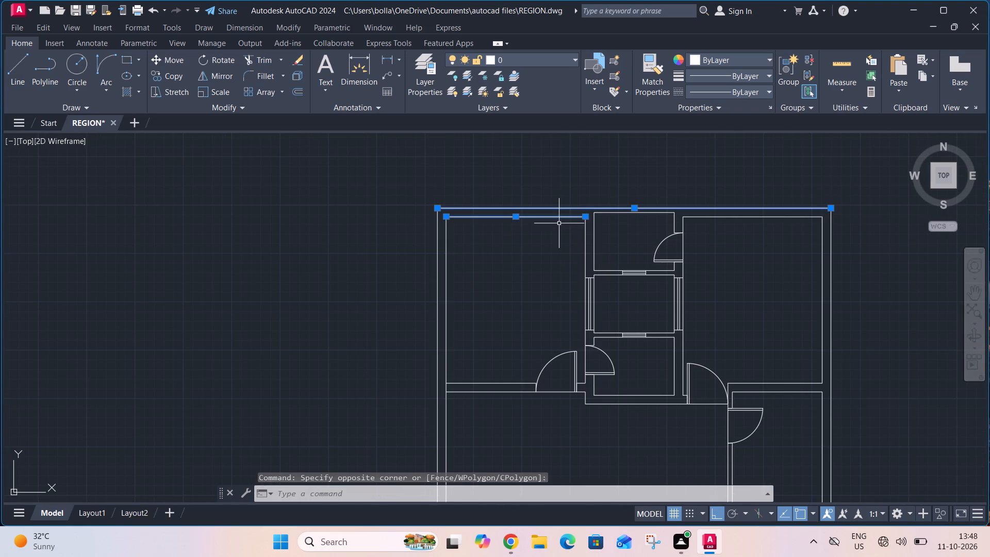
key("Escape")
Create two new layers named WALL and DOORS.
left_click(419, 91)
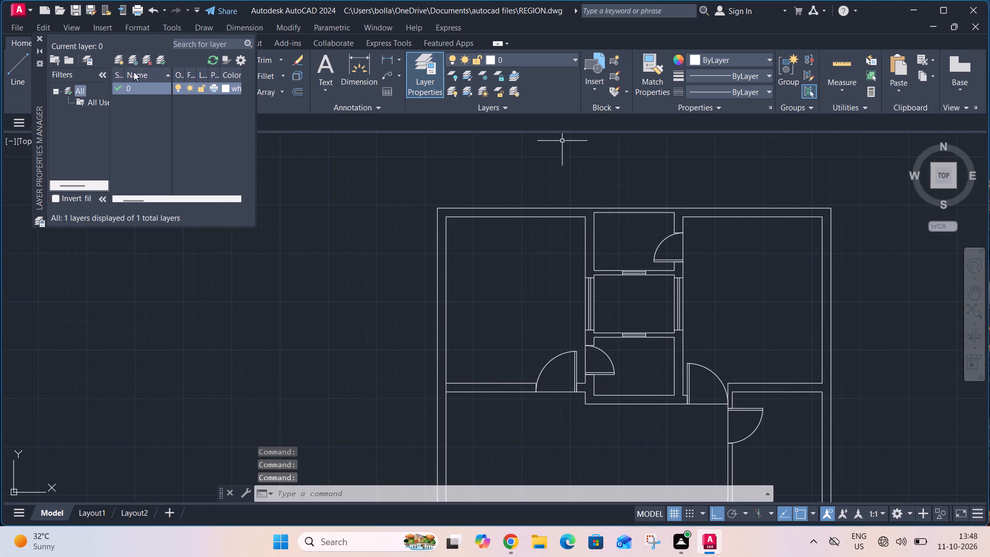
left_click(136, 61)
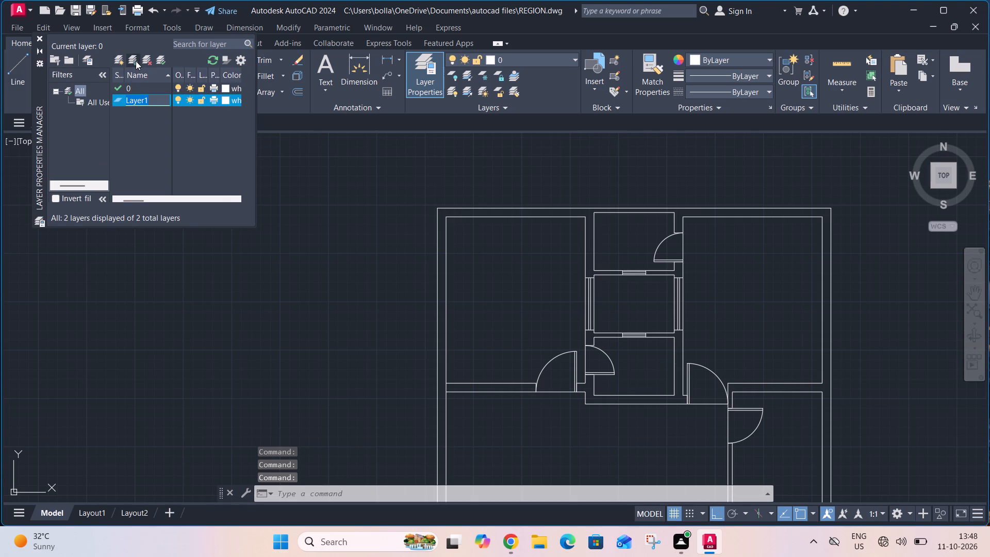
type("WA")
type("LL")
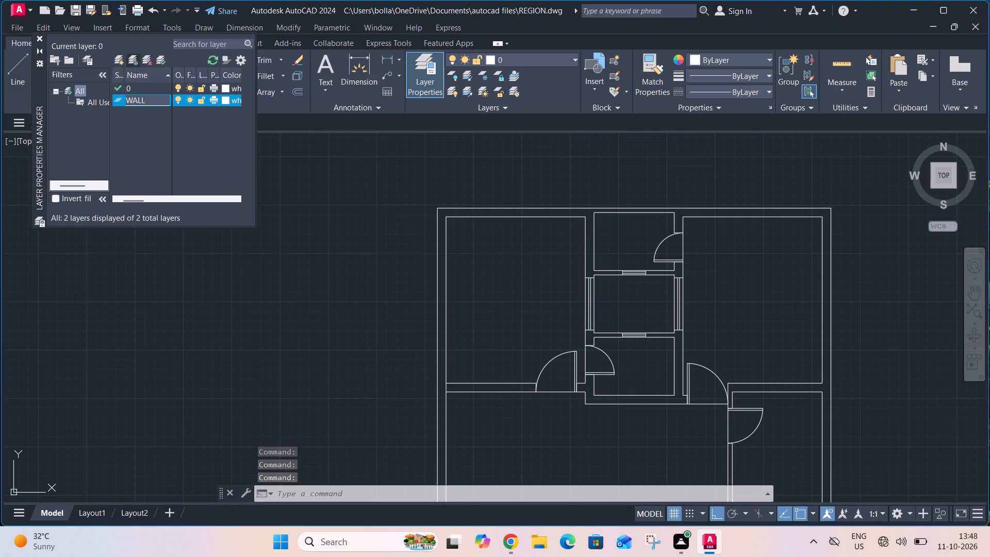
left_click(136, 57)
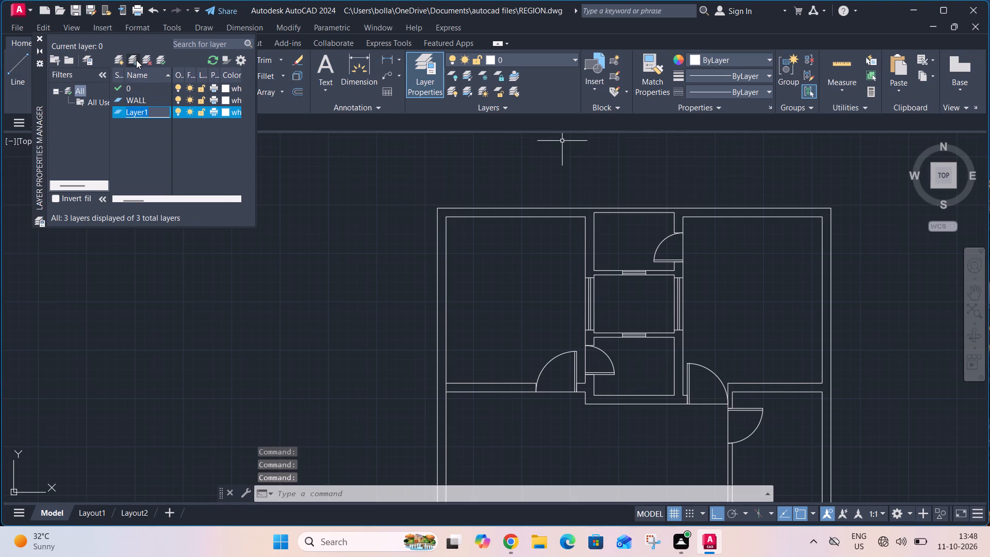
key("BackSpace")
key("d")
type("OORS")
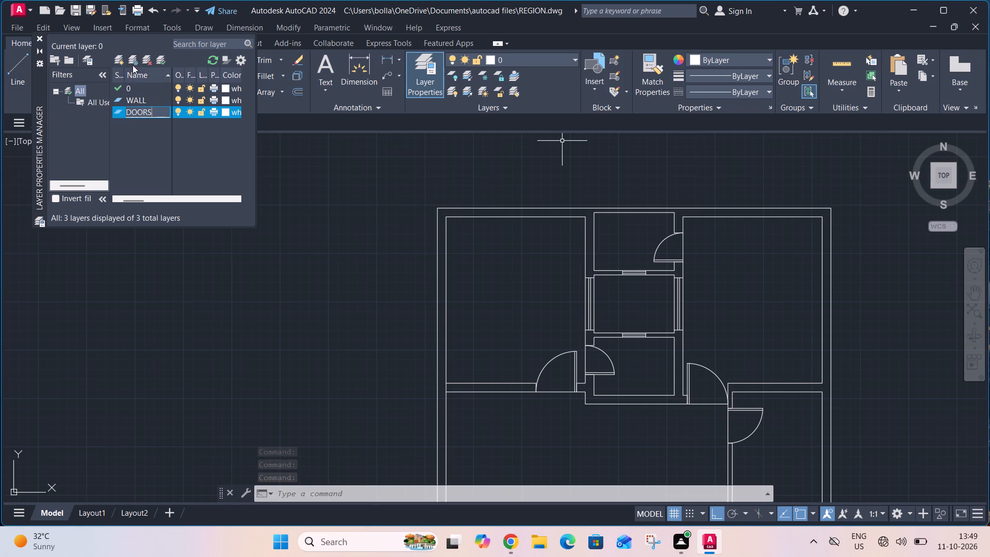
Create two more layers named WINDOWS and TEXT.
left_click(135, 62)
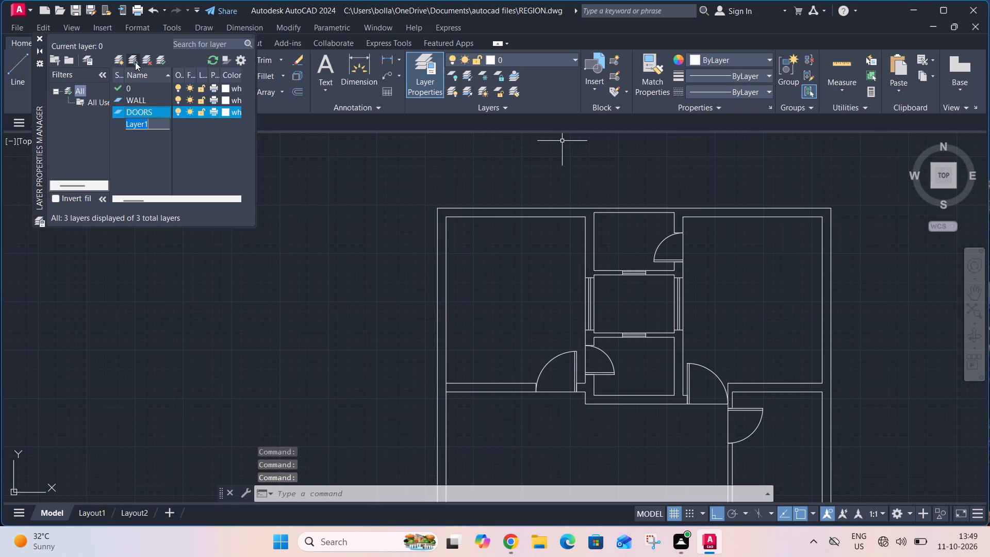
type("WINDO")
type("WS")
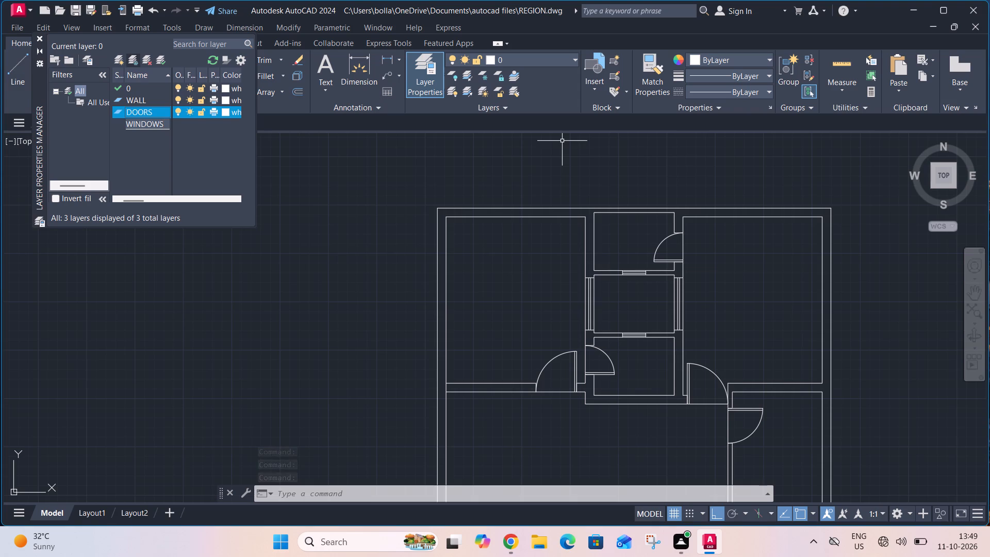
left_click(134, 62)
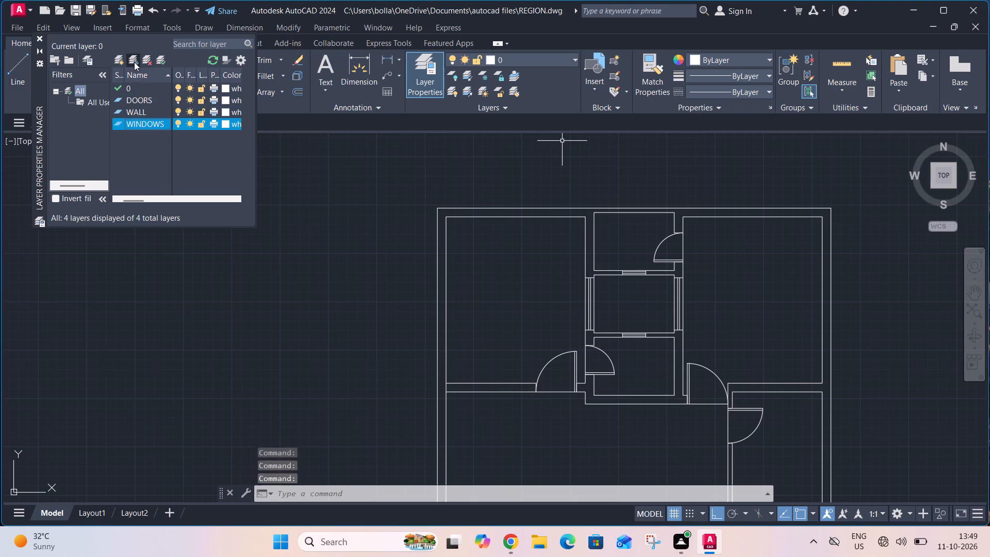
type("TEXT")
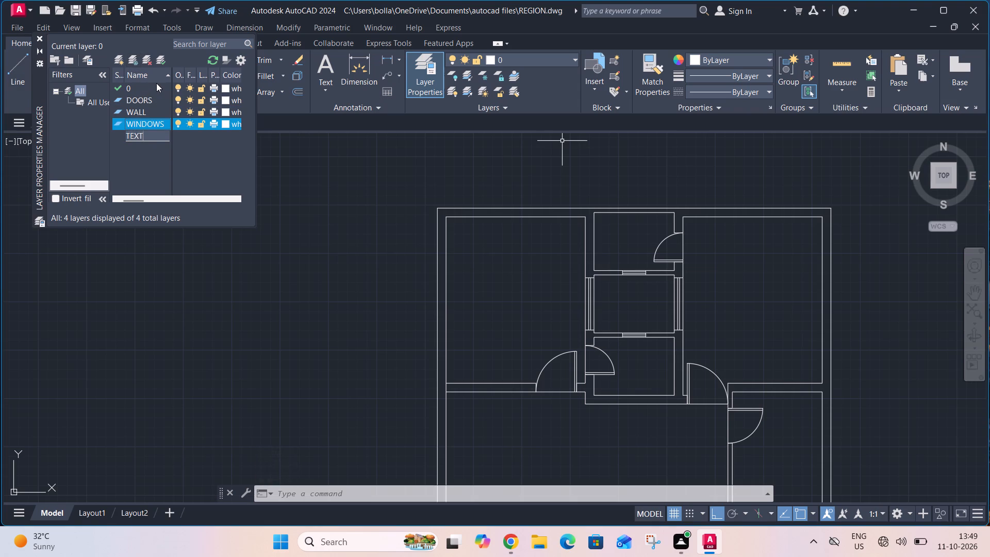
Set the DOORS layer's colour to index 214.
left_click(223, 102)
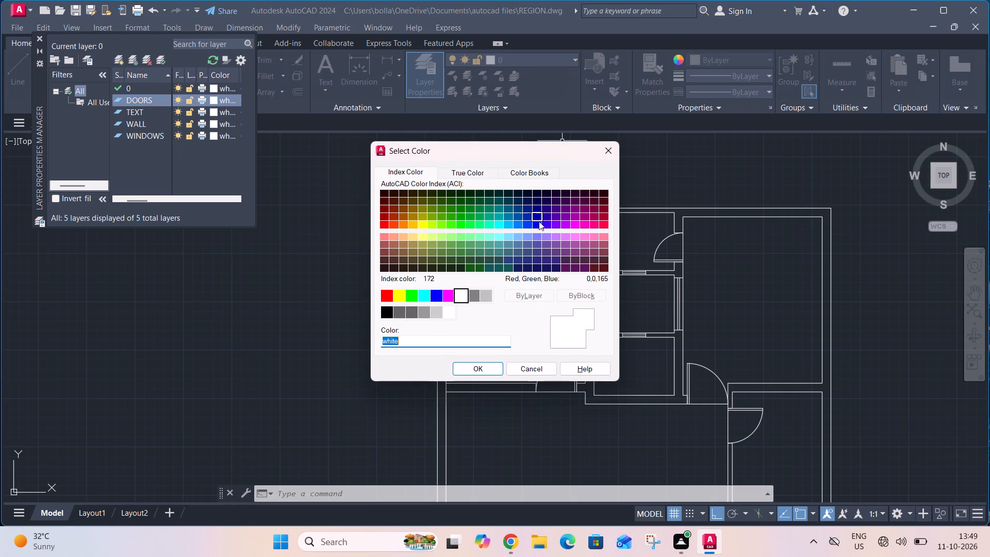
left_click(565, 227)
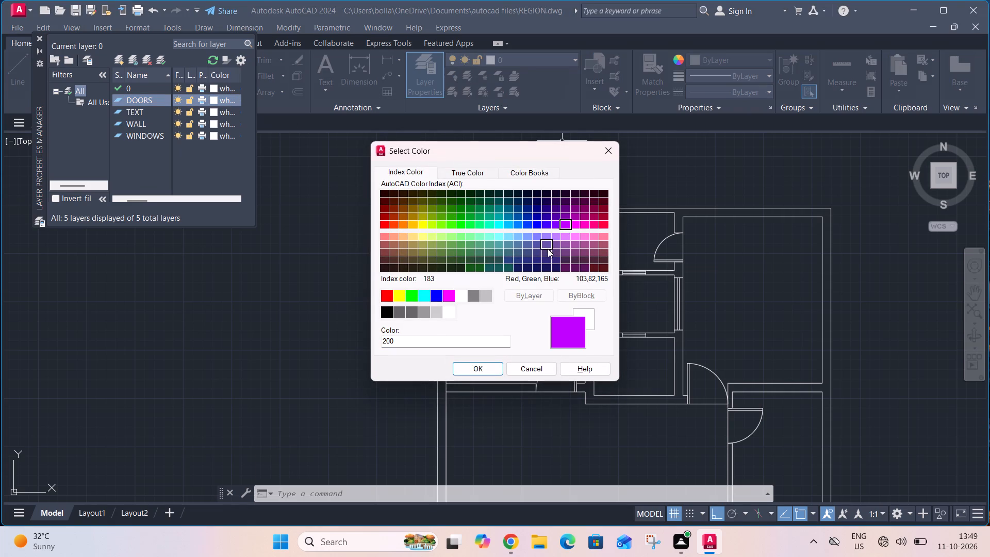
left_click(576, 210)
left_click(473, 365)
Set the TEXT layer's colour to index 20 and the WALL layer's colour to index 200.
left_click(212, 108)
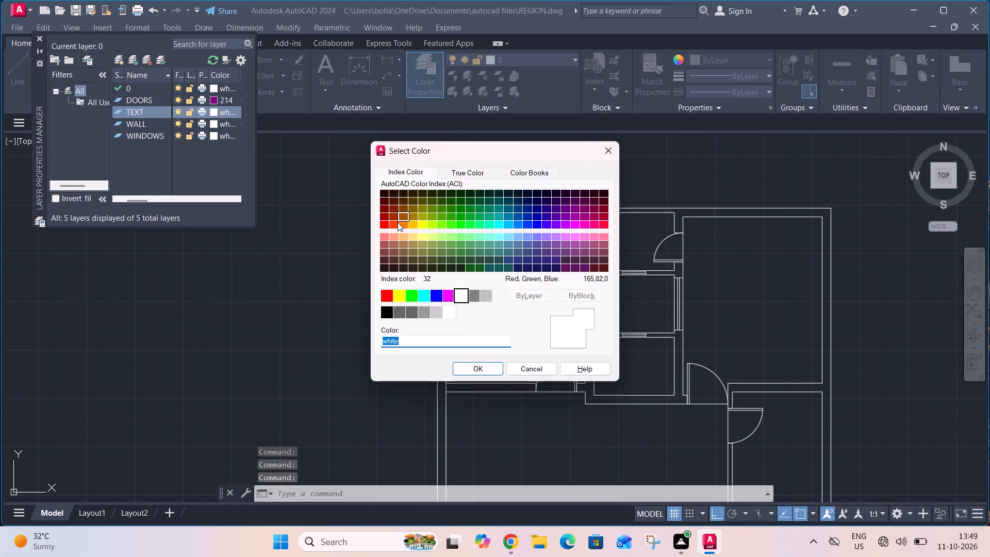
left_click(392, 224)
left_click(473, 366)
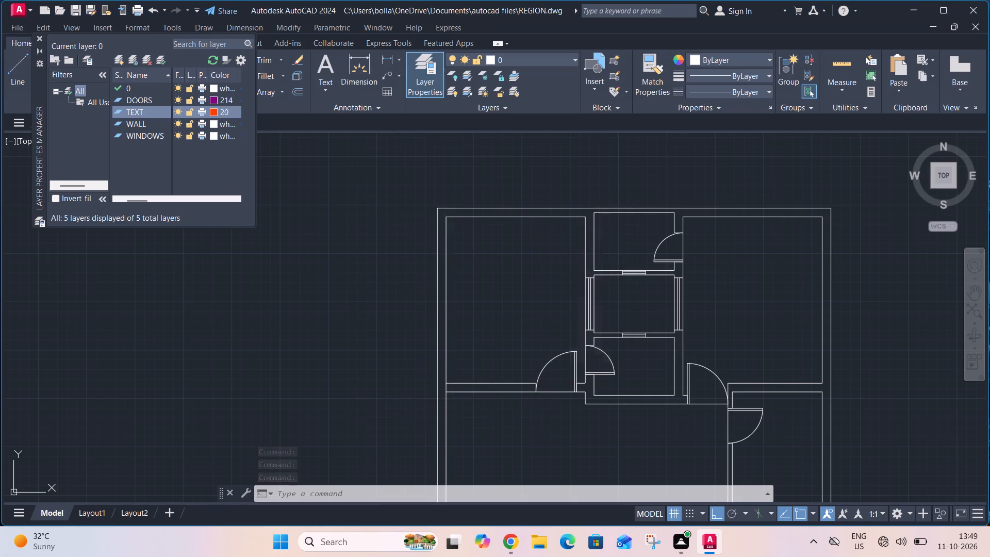
left_click(212, 122)
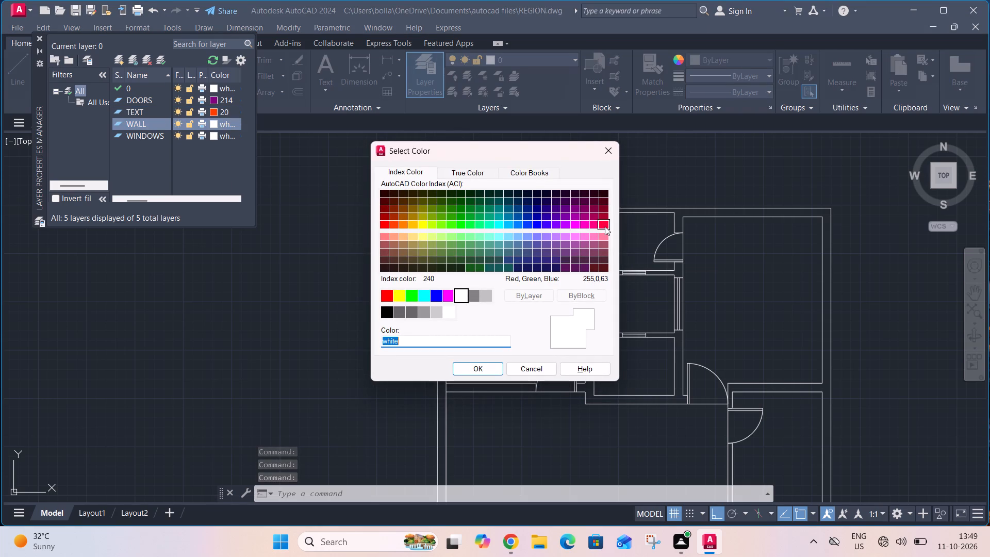
left_click(569, 225)
left_click(475, 365)
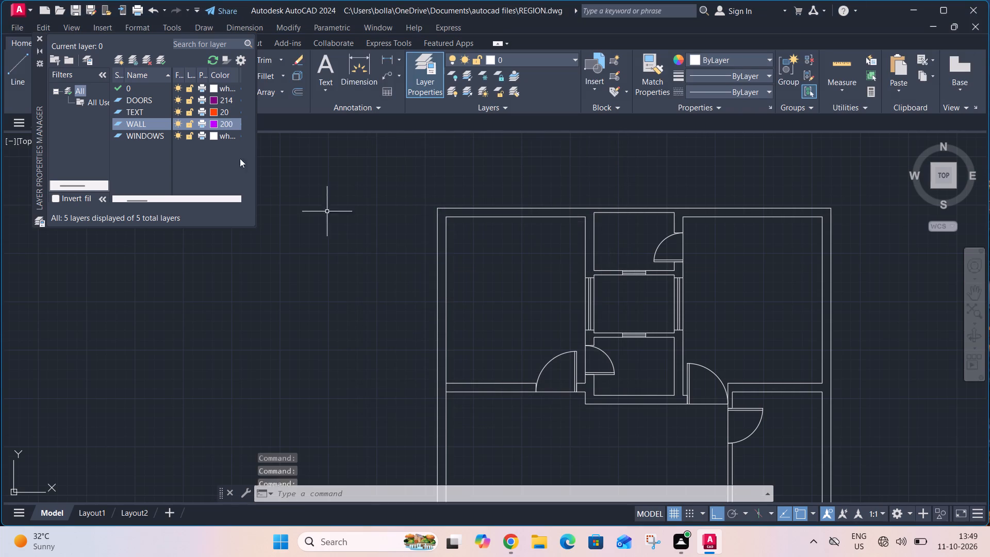
Set the DOORS layer's colour to index 142 and the WINDOWS layer's to 112, and close the layer manager.
left_click(211, 96)
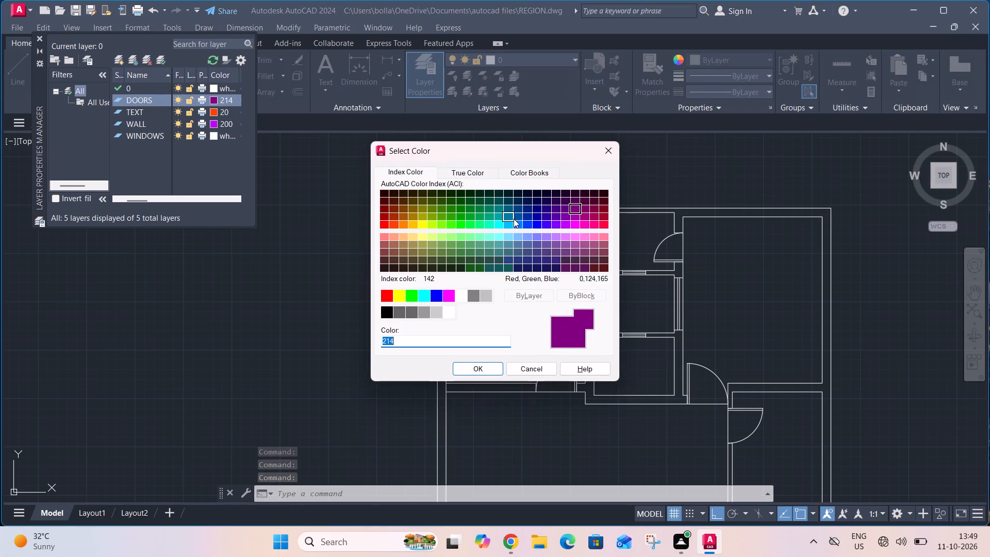
left_click(510, 216)
left_click(494, 364)
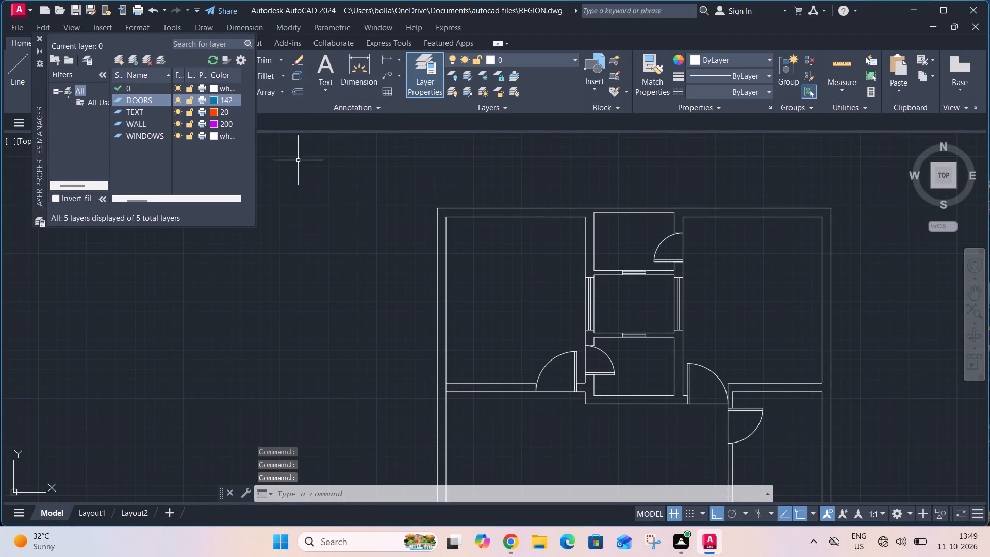
left_click(210, 136)
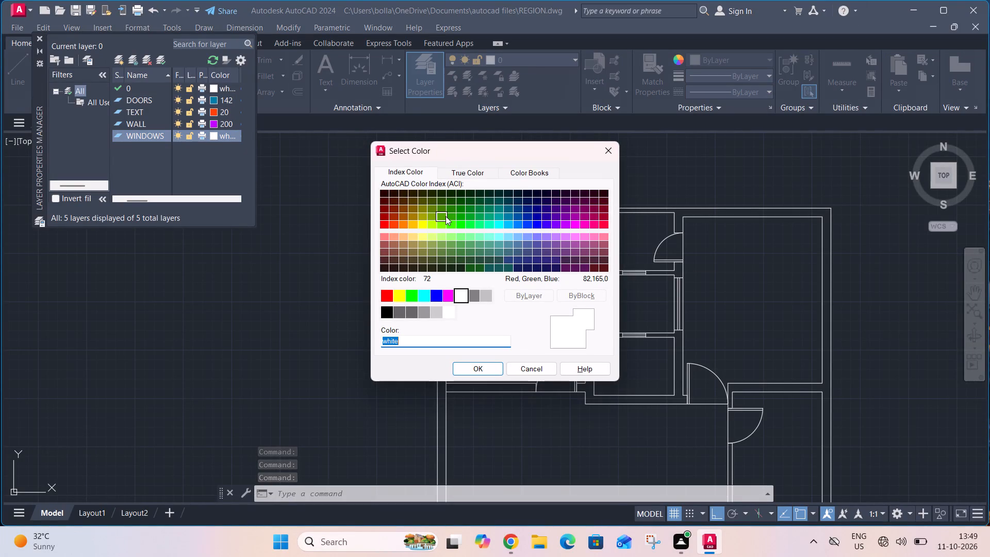
left_click(478, 216)
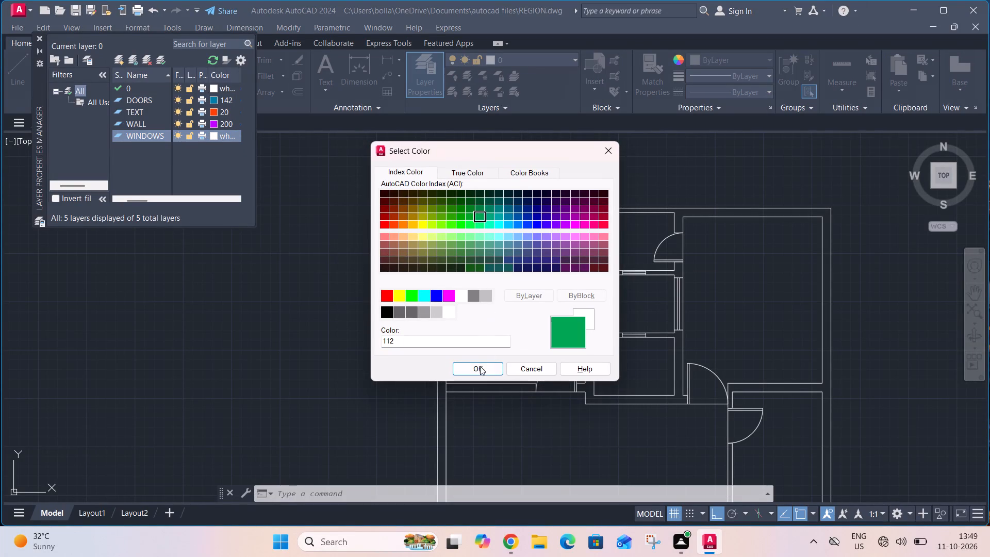
left_click(478, 367)
scroll(492, 275, "down", 2)
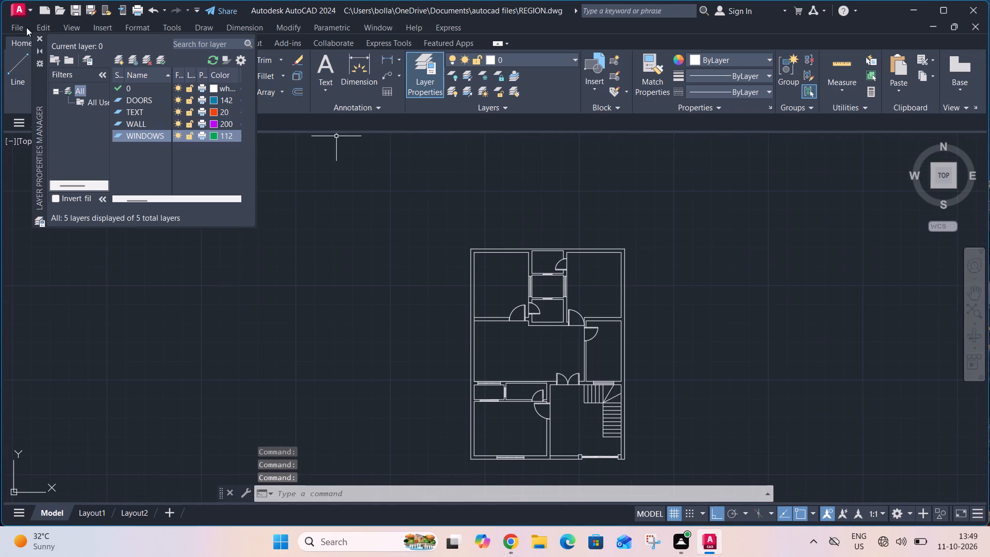
left_click(41, 35)
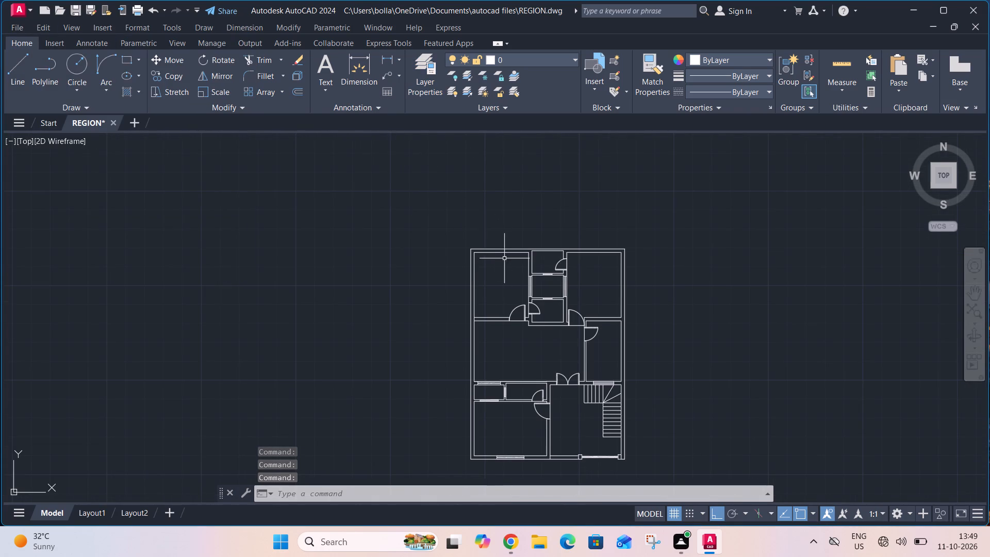
Select the wall lines of the floor plan, starting with the outer north wall, the northwest room and the adjoining small north room.
scroll(505, 260, "up", 3)
left_click(553, 177)
left_click(472, 271)
left_click_drag(663, 268, 654, 270)
left_click(580, 289)
scroll(620, 354, "up", 1)
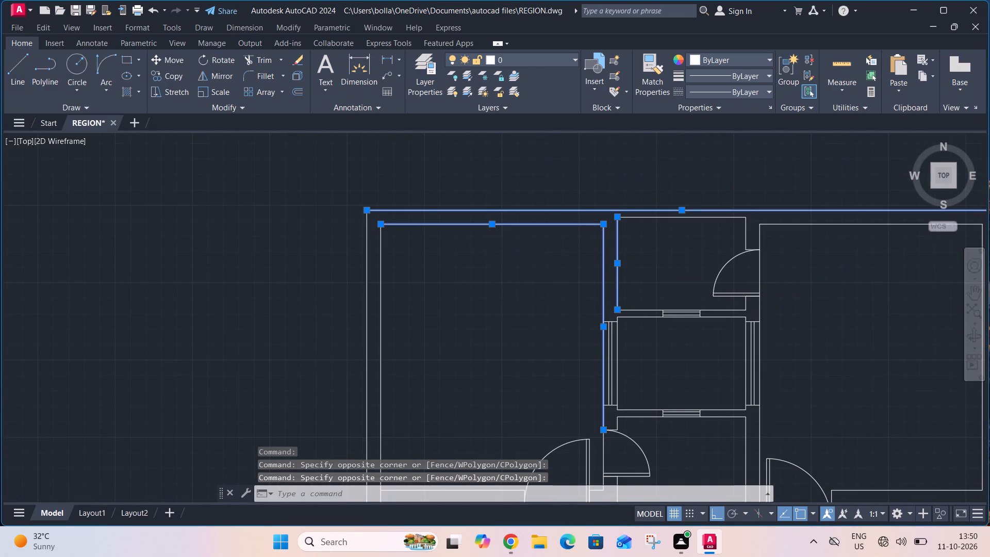
scroll(620, 354, "up", 1)
scroll(621, 350, "down", 1)
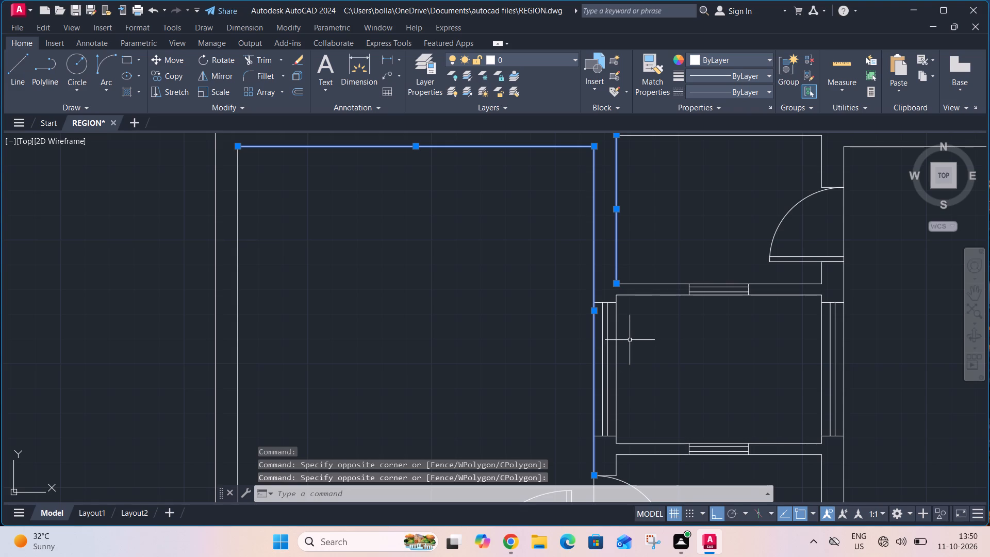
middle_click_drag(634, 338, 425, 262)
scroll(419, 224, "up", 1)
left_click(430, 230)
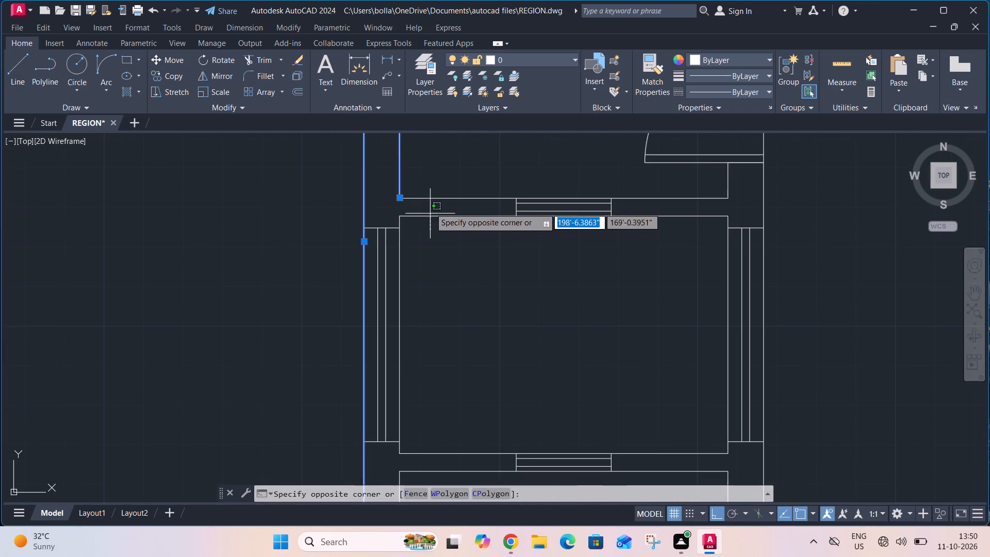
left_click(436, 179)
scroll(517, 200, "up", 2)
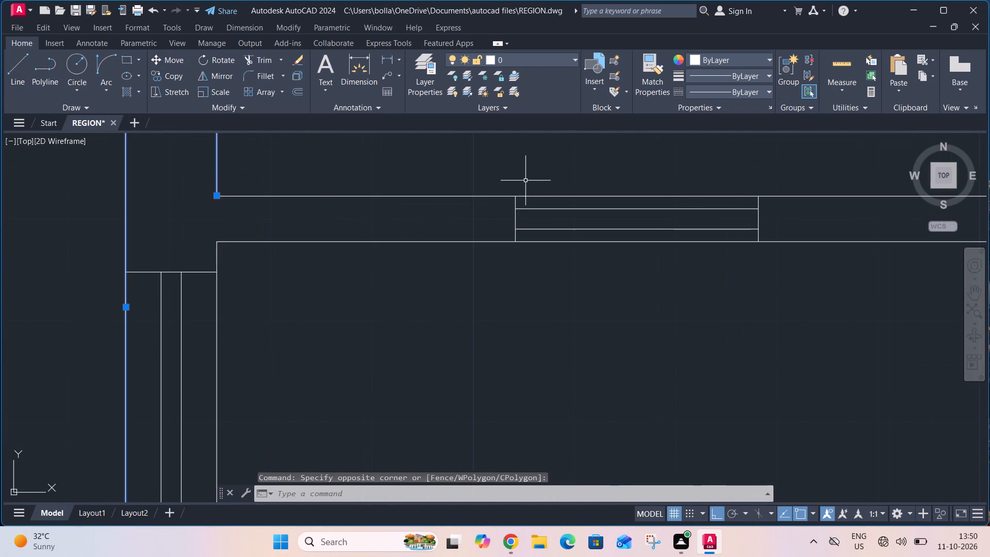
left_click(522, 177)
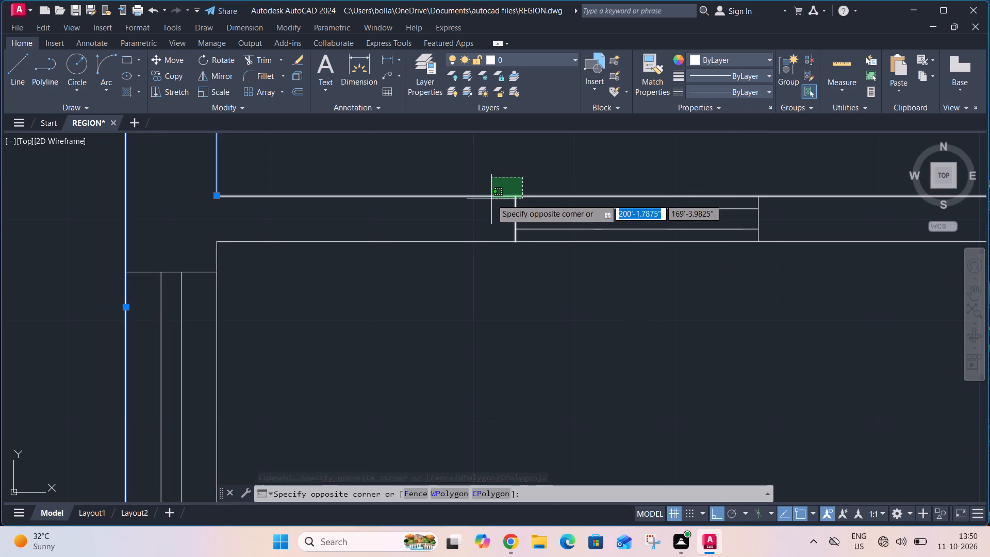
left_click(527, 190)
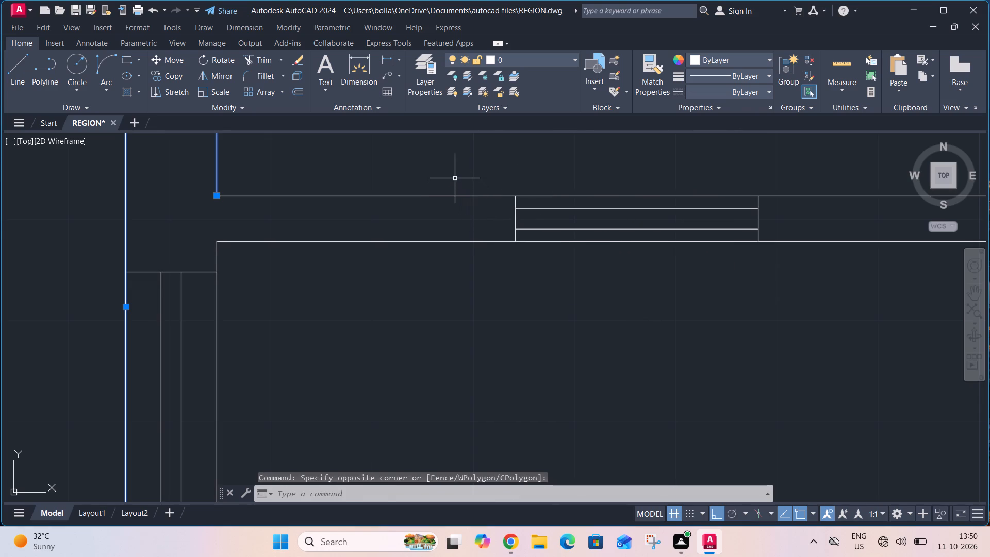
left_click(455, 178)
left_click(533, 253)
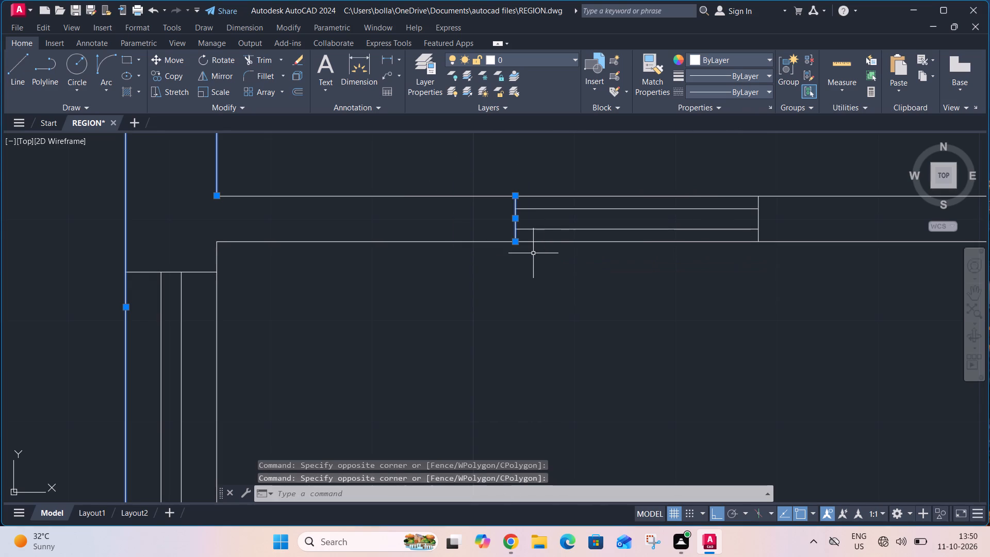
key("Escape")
Select the left wall's two vertical lines, the upper middle room's bottom line, and the central room's top and left lines.
left_click(475, 186)
left_click(453, 206)
scroll(453, 206, "down", 3)
left_click(428, 168)
left_click(353, 189)
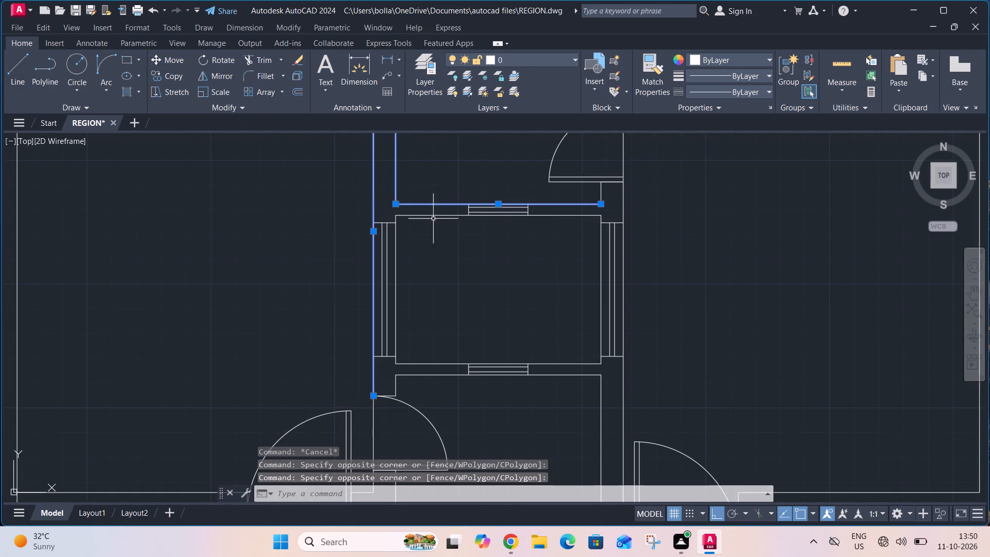
scroll(433, 219, "up", 2)
left_click(440, 193)
left_click(421, 229)
left_click(393, 255)
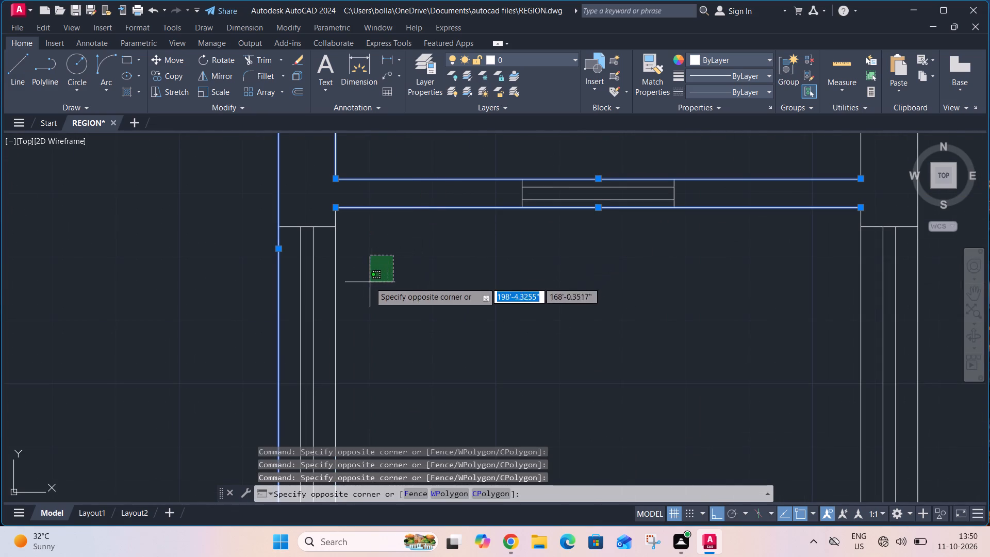
left_click(333, 314)
Add both lines of the wall below the central room and the two short lines above the lower room's door to the selection.
scroll(380, 197, "down", 3)
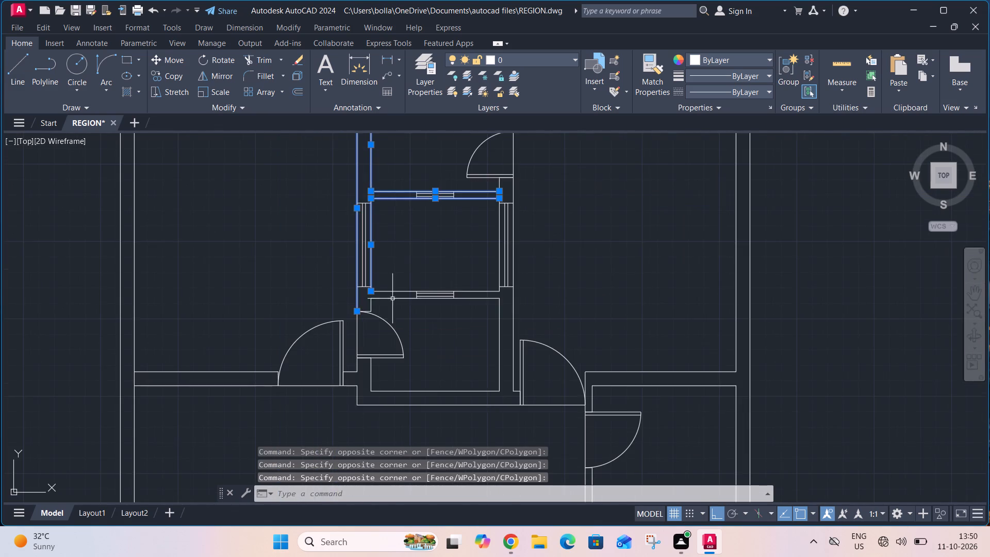
scroll(390, 310, "up", 4)
left_click(446, 151)
left_click(386, 252)
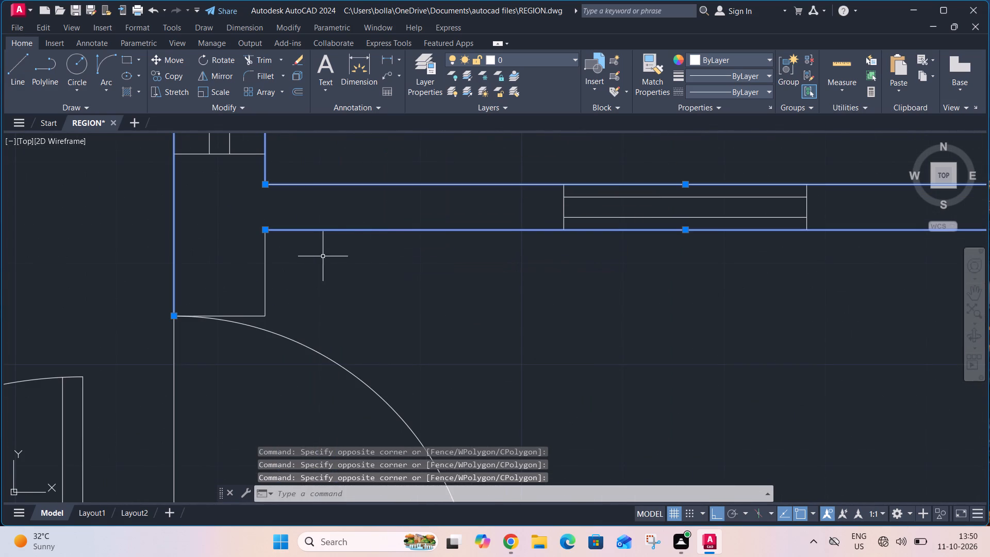
left_click(321, 256)
left_click(251, 271)
left_click(152, 296)
left_click(305, 348)
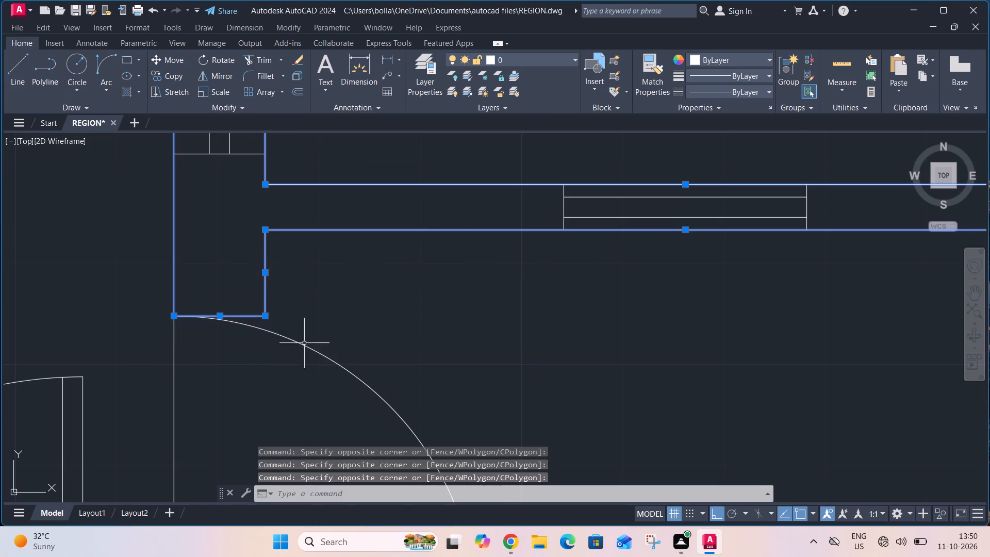
Add the central room's right inner line, the wall's outer line and the short line closing the window's lower end to the selection.
scroll(291, 303, "down", 4)
scroll(418, 297, "up", 3)
left_click(401, 223)
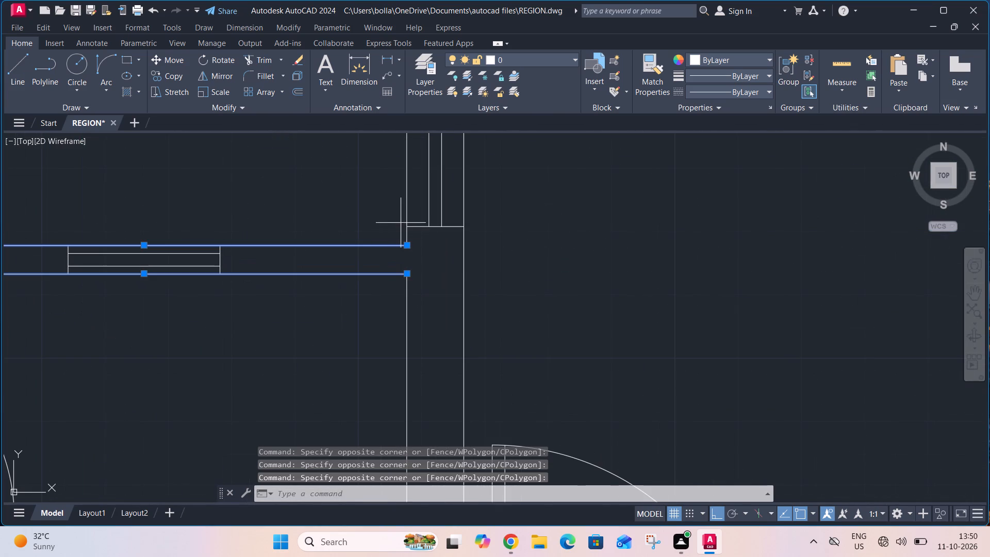
left_click(493, 250)
left_click(493, 256)
left_click(444, 292)
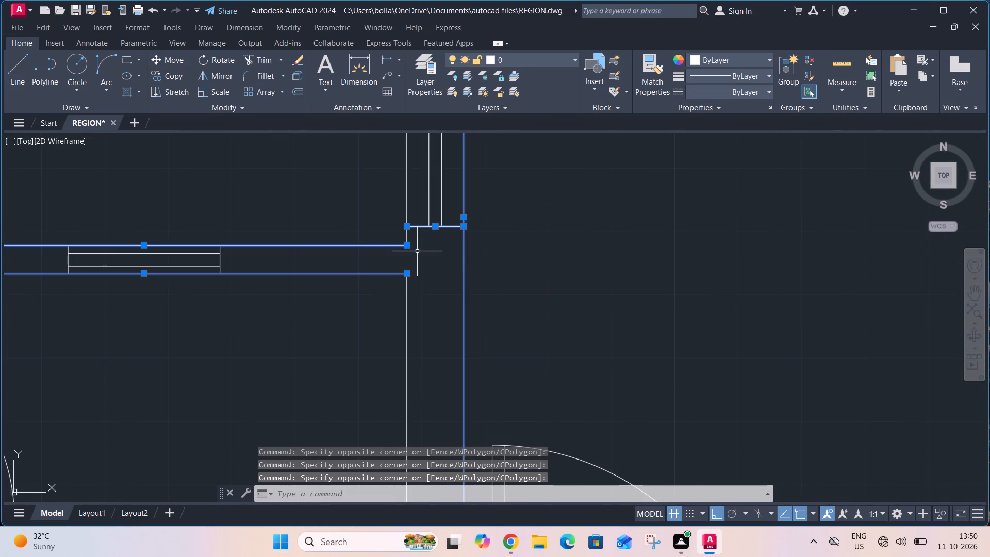
scroll(417, 248, "up", 3)
left_click(414, 204)
left_click(345, 216)
Add the lower middle room's right inner line and both lines of its bottom wall to the selection.
scroll(345, 216, "down", 1)
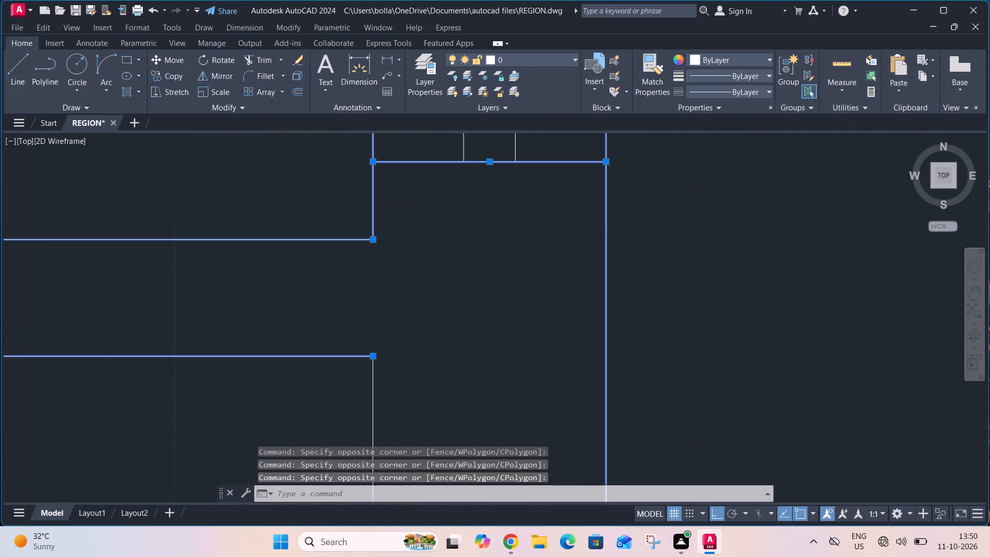
scroll(348, 216, "down", 4)
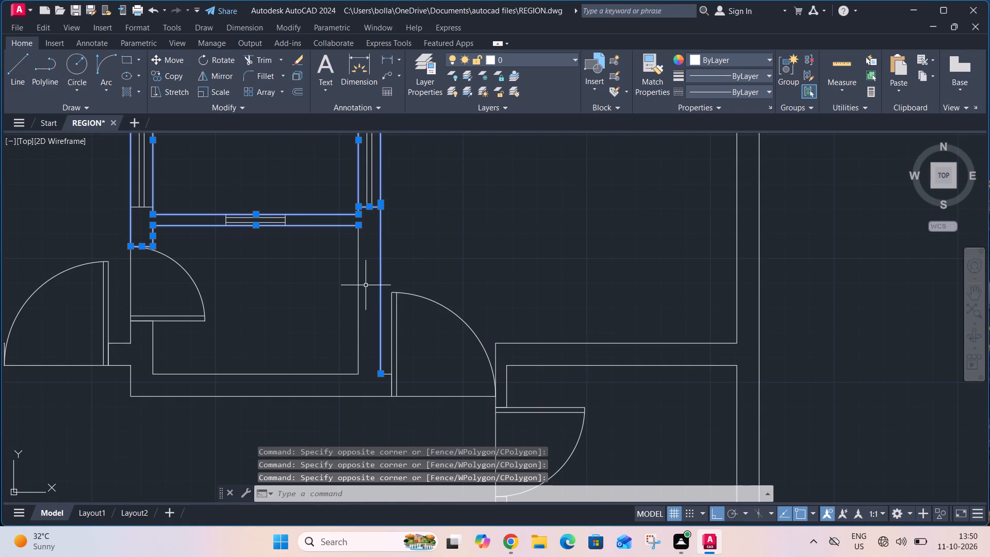
left_click(366, 285)
left_click(350, 298)
left_click(314, 340)
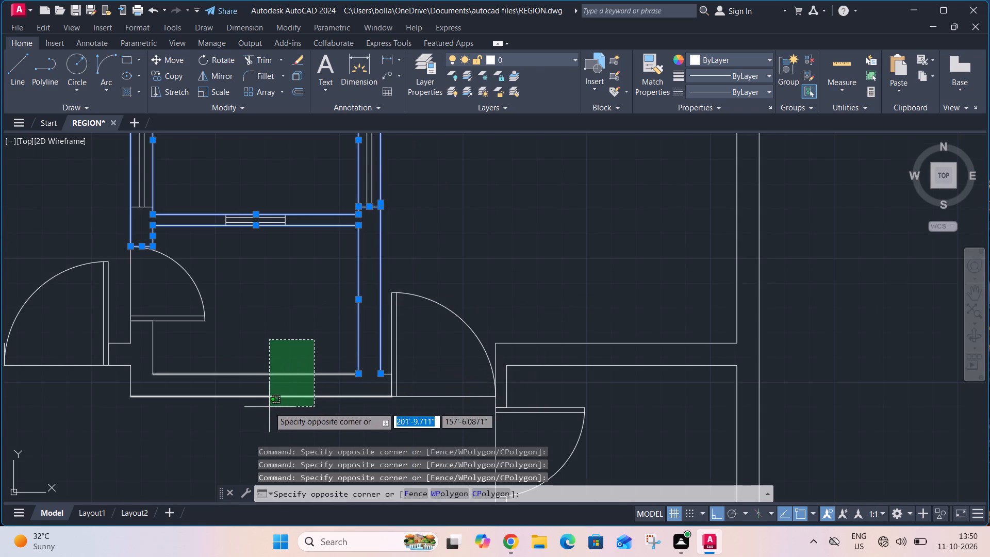
left_click(269, 407)
Add the jamb line below the lower middle room's door and the two vertical wall lines descending from it to the selection.
middle_click_drag(170, 352, 334, 309)
scroll(286, 283, "up", 2)
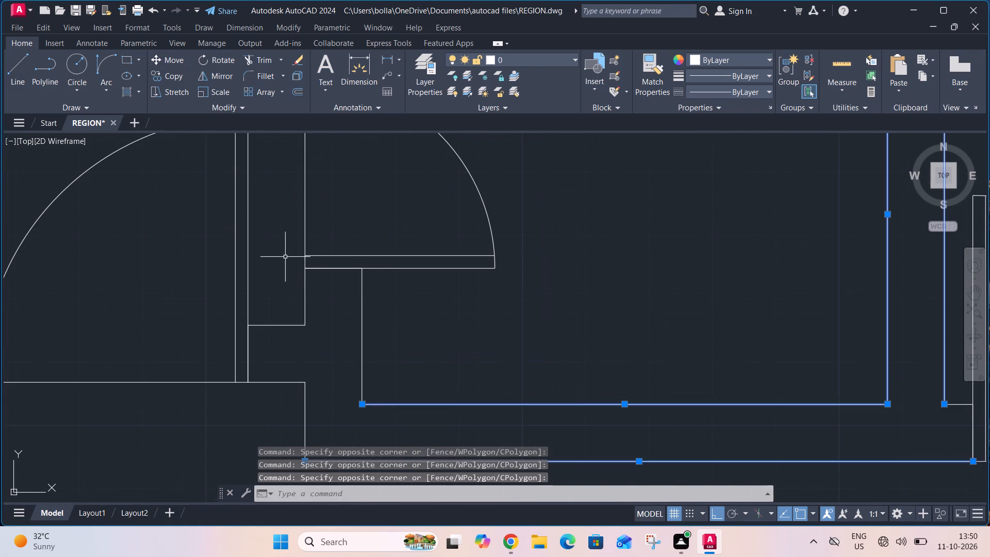
left_click(283, 252)
left_click(385, 303)
scroll(398, 275, "down", 1)
left_click(401, 291)
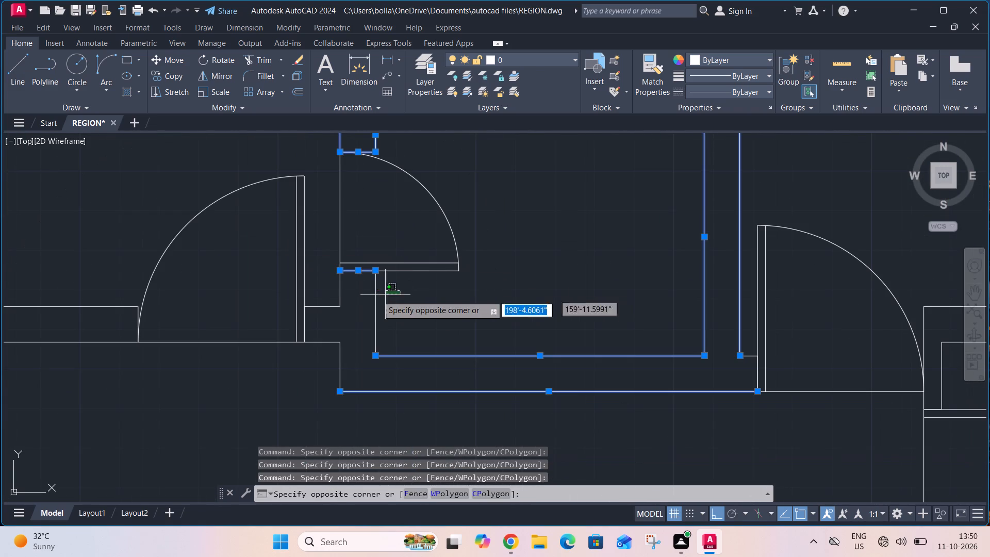
left_click(337, 305)
Add the upper, lower and end lines of the short wall stub beside the left room's door to the selection.
scroll(325, 307, "up", 2)
left_click(335, 284)
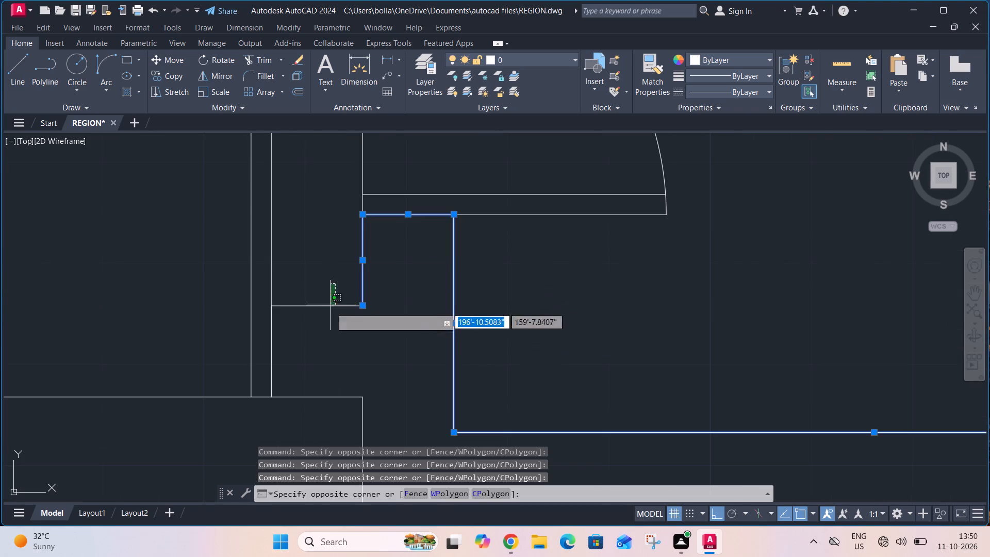
left_click(328, 350)
left_click(336, 359)
left_click(313, 415)
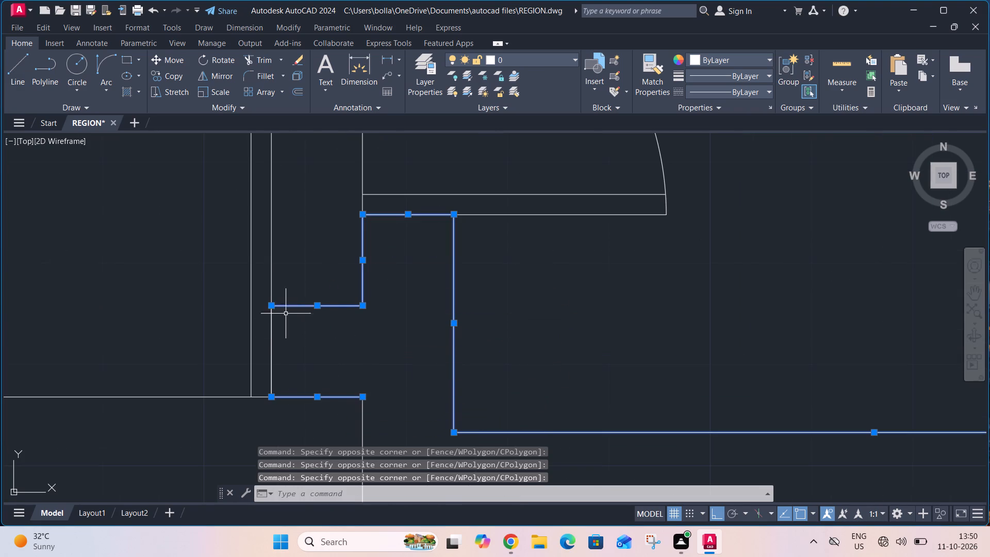
left_click(300, 297)
left_click(301, 290)
left_click(306, 294)
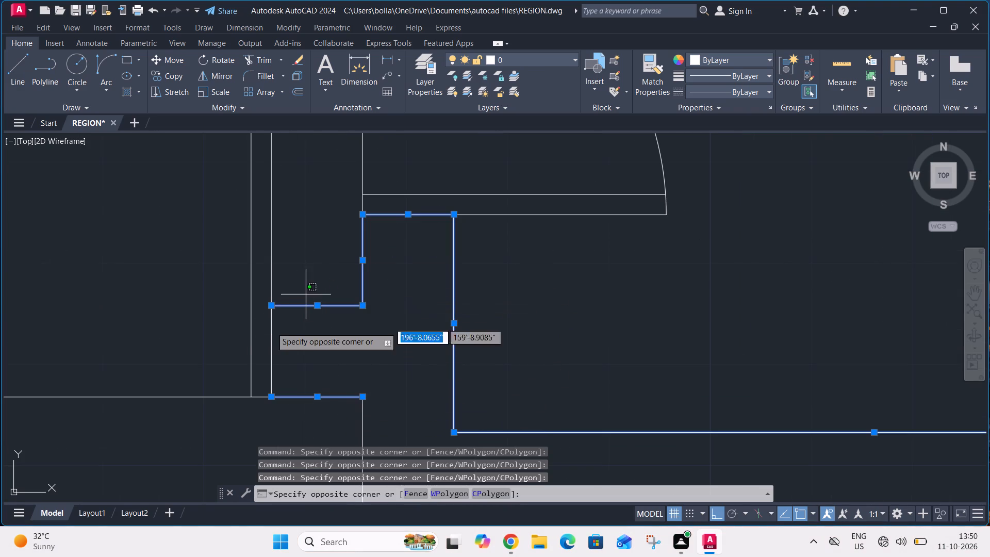
left_click(295, 368)
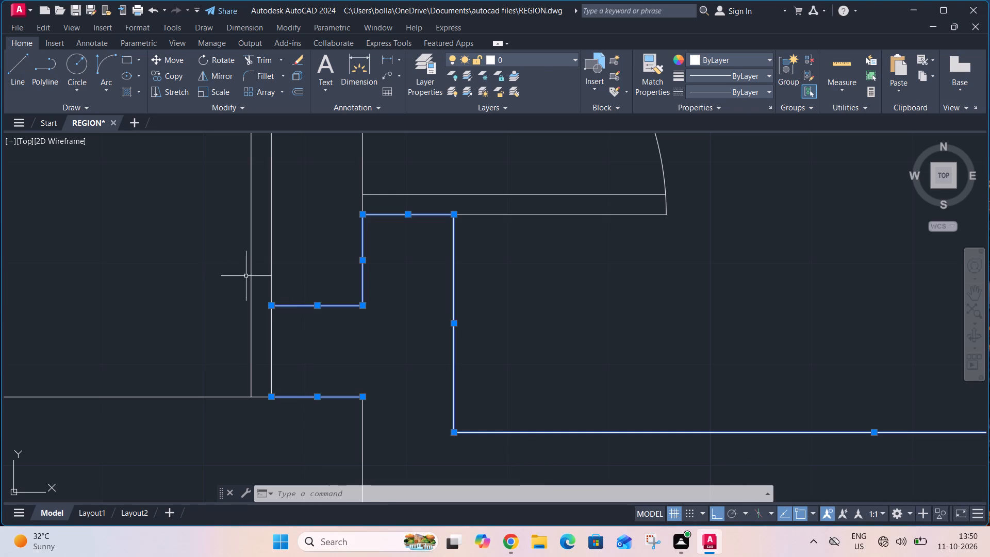
left_click(287, 274)
left_click(280, 368)
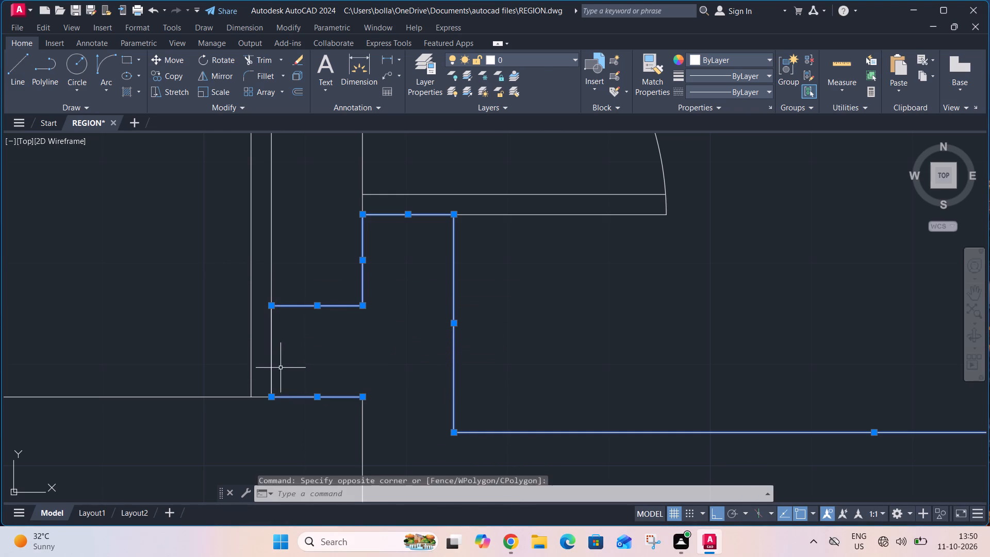
left_click(260, 411)
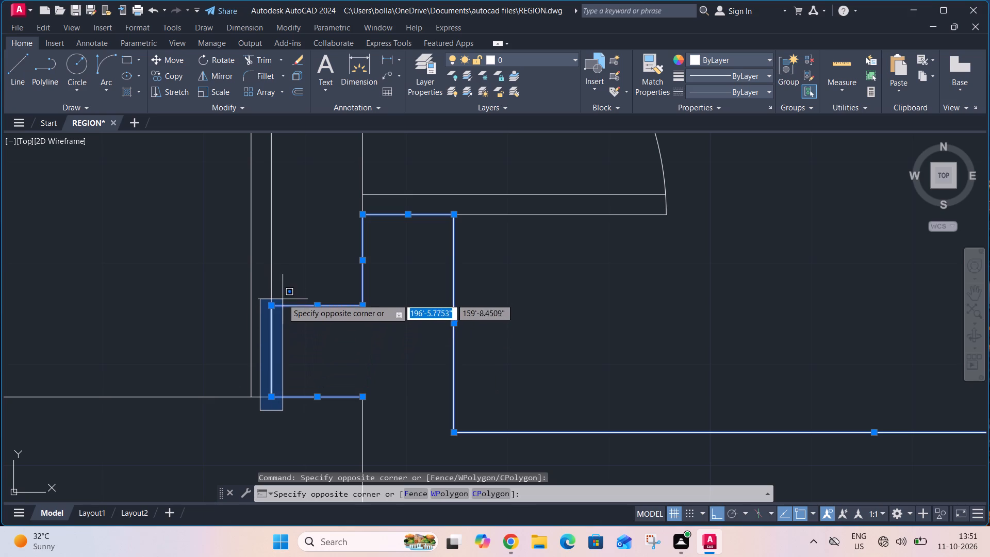
left_click(283, 297)
Add the left room's bottom wall to the selection, including its end line at the door and both horizontal lines.
scroll(323, 282, "down", 4)
scroll(266, 310, "up", 2)
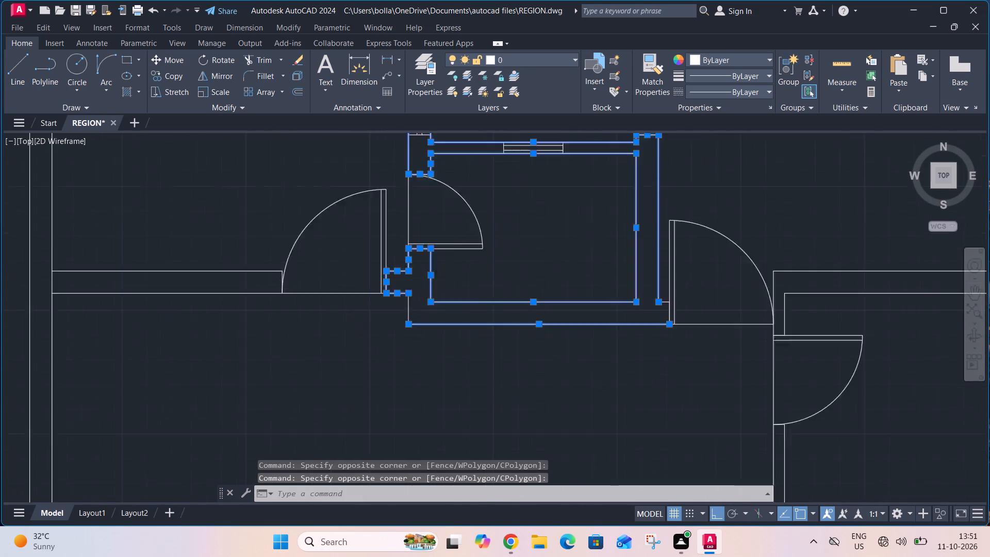
scroll(266, 310, "up", 1)
left_click(278, 283)
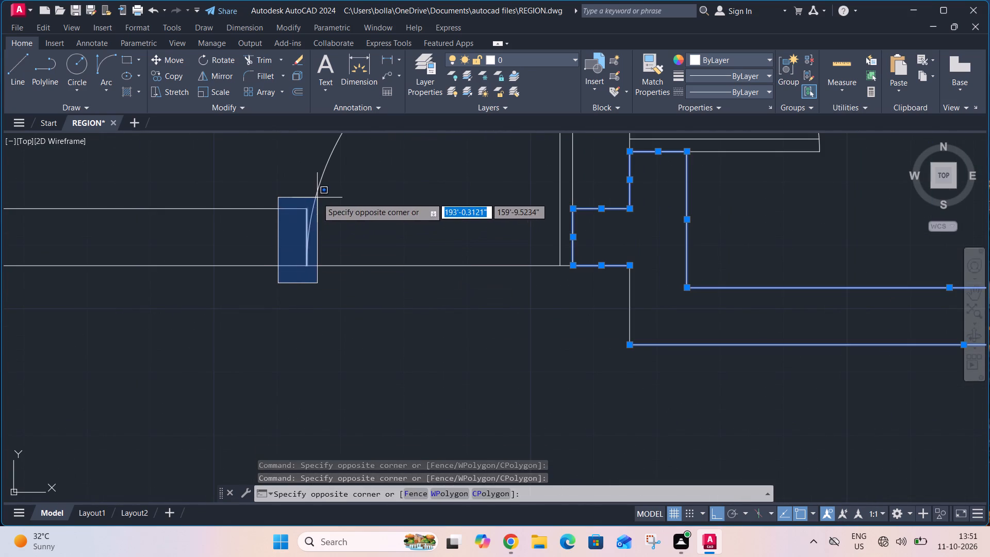
left_click(317, 197)
scroll(353, 232, "down", 2)
left_click(303, 199)
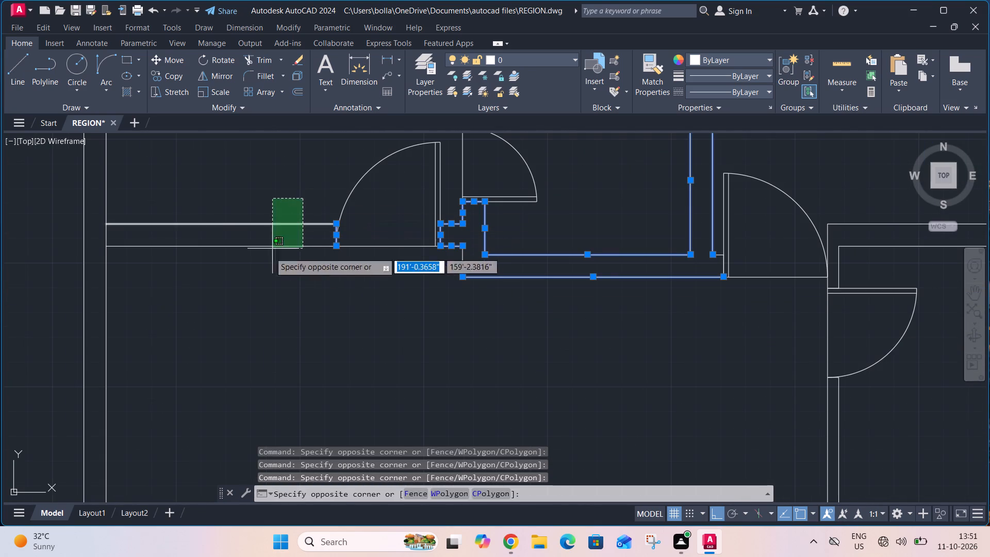
left_click(256, 273)
Add the inner and outer lines of the left exterior wall and the top lines above the left room to the selection.
scroll(293, 278, "down", 2)
middle_click_drag(357, 307, 571, 350)
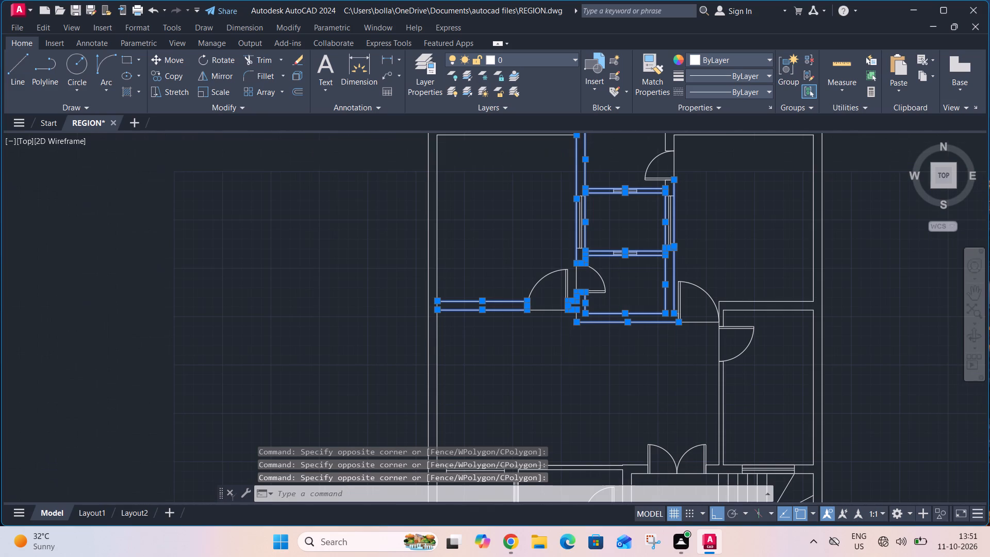
scroll(448, 338, "up", 2)
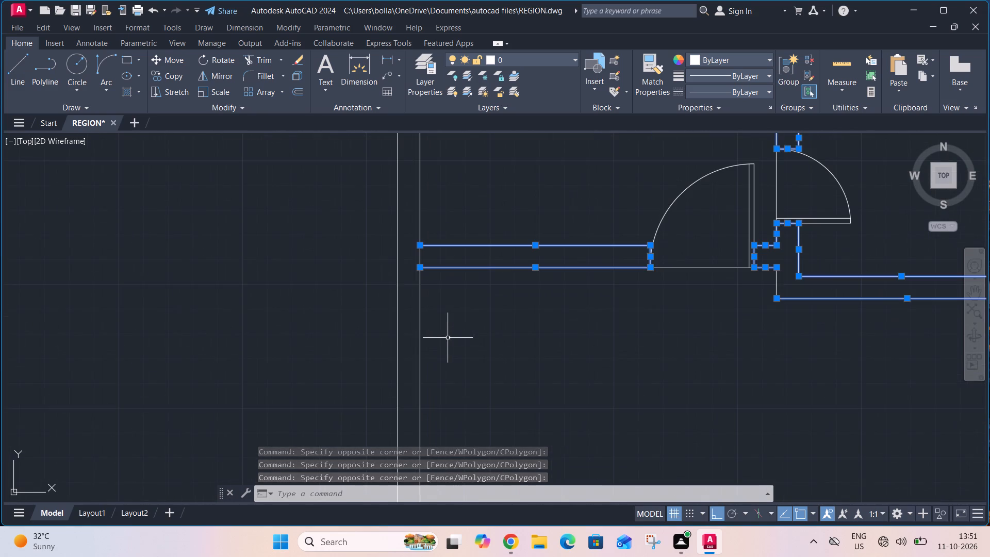
left_click(449, 337)
left_click(410, 367)
scroll(422, 341, "down", 2)
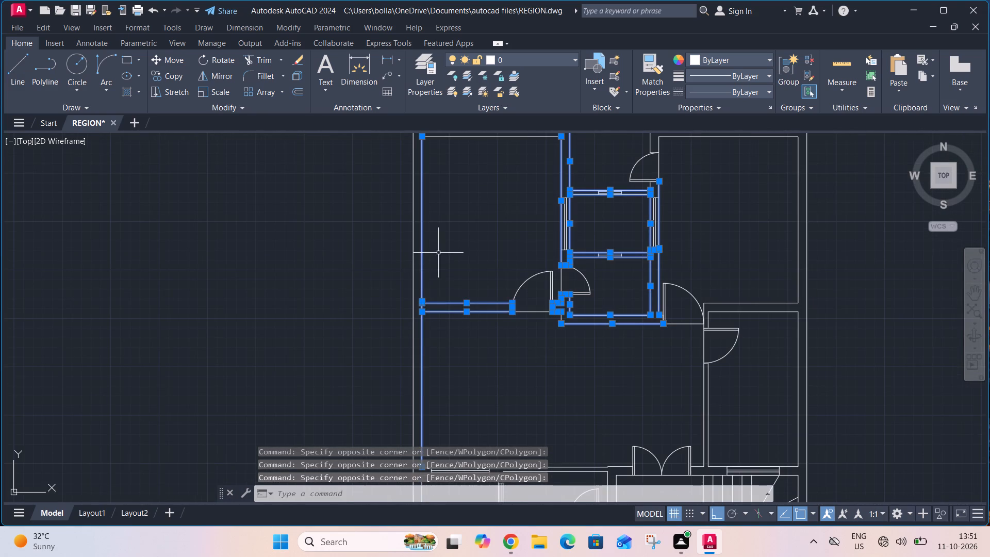
middle_click_drag(438, 252, 458, 435)
left_click(533, 296)
left_click(504, 341)
scroll(547, 252, "down", 2)
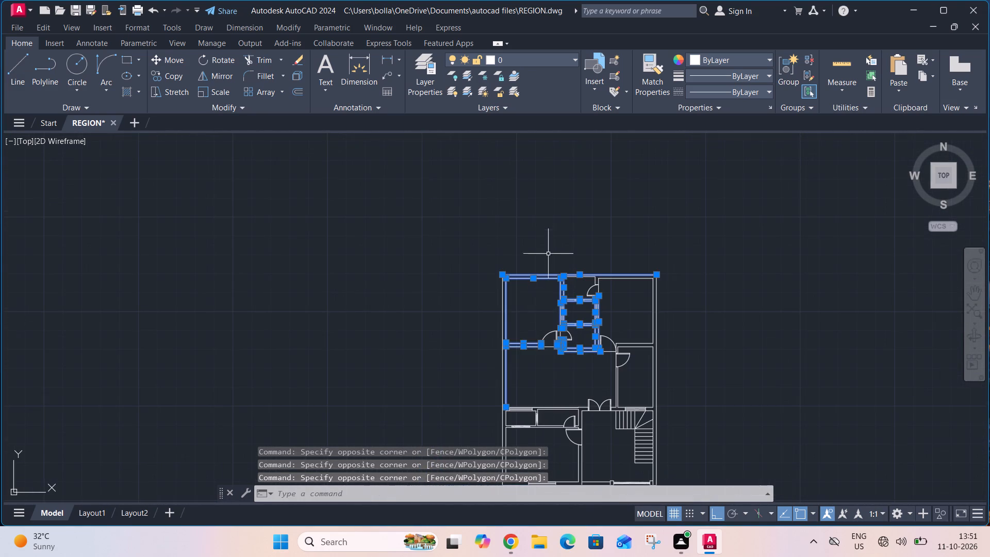
scroll(511, 341, "up", 4)
left_click(472, 338)
left_click(450, 350)
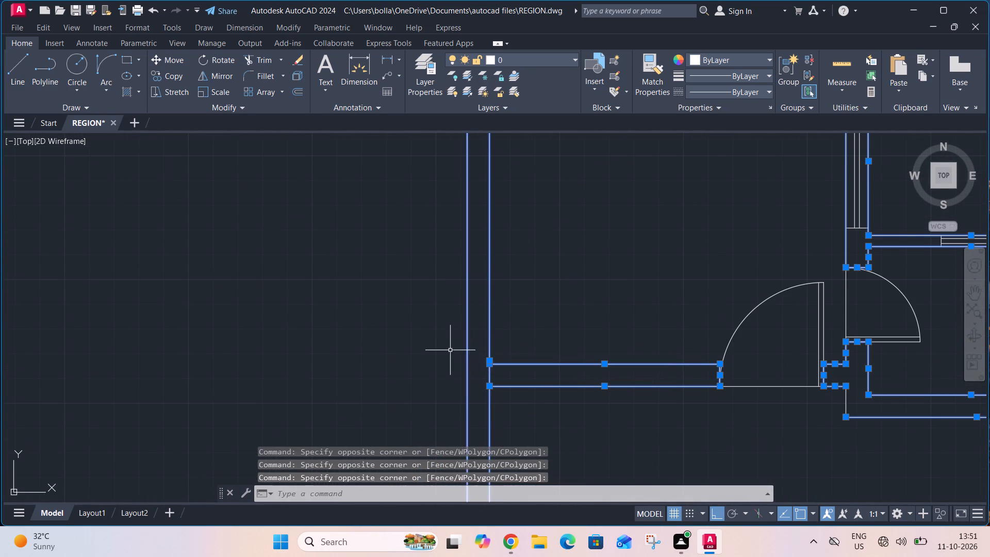
Add the upper right room's top inner wall line to the selection.
scroll(448, 296, "down", 4)
scroll(587, 247, "up", 3)
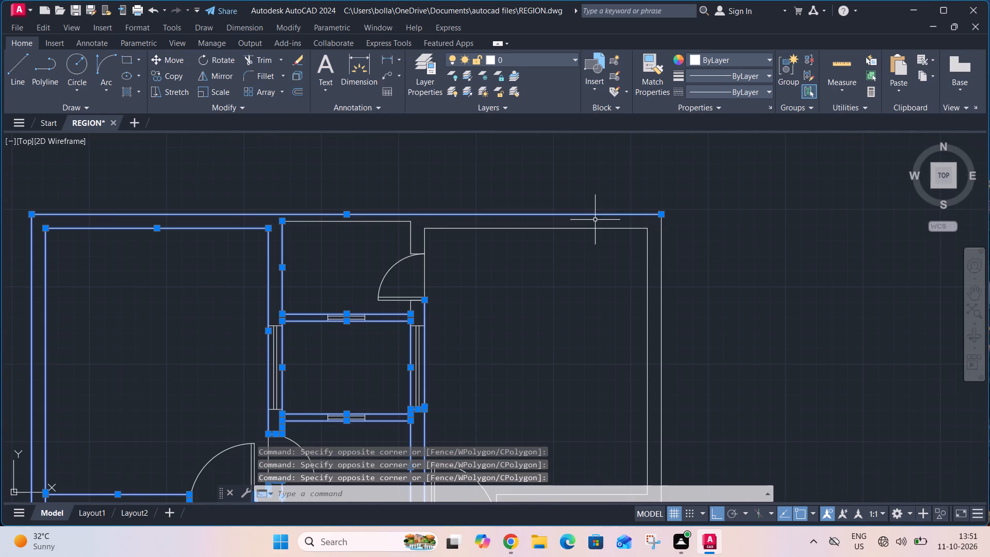
left_click(595, 220)
left_click(585, 245)
Add the top middle room's right wall line above its door and the short end line at the door opening to the selection.
scroll(609, 237, "up", 1)
scroll(614, 218, "down", 3)
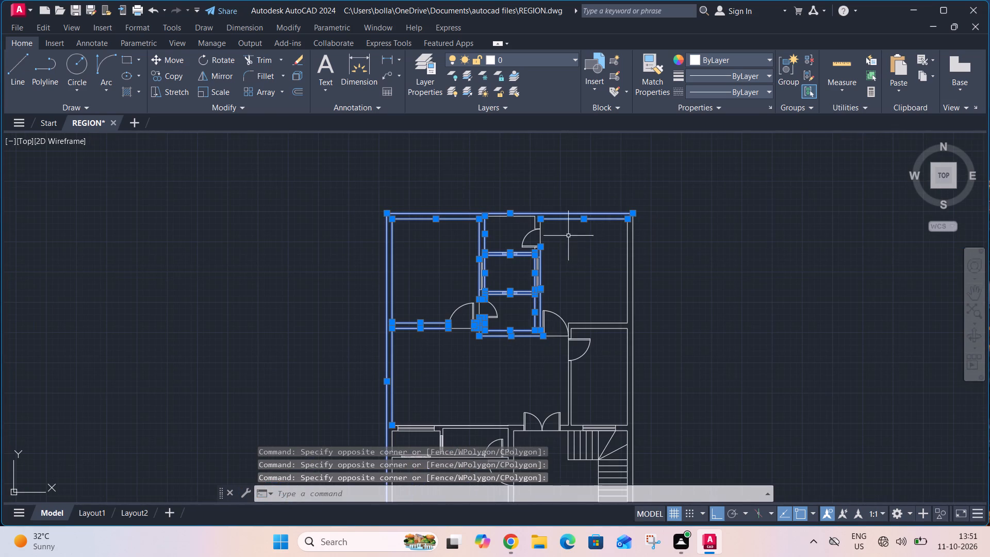
scroll(529, 222, "up", 4)
left_click(586, 214)
left_click(538, 240)
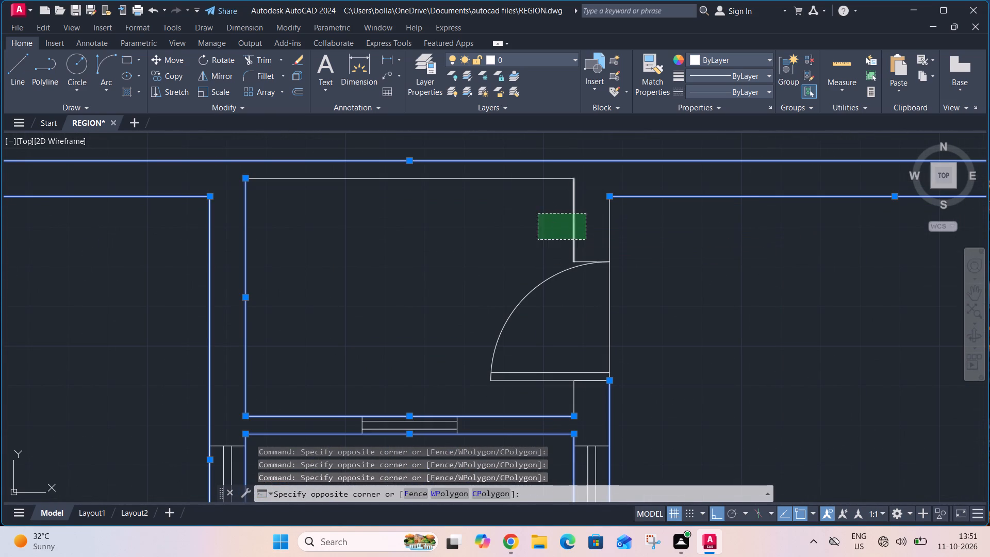
scroll(587, 263, "up", 3)
left_click(708, 227)
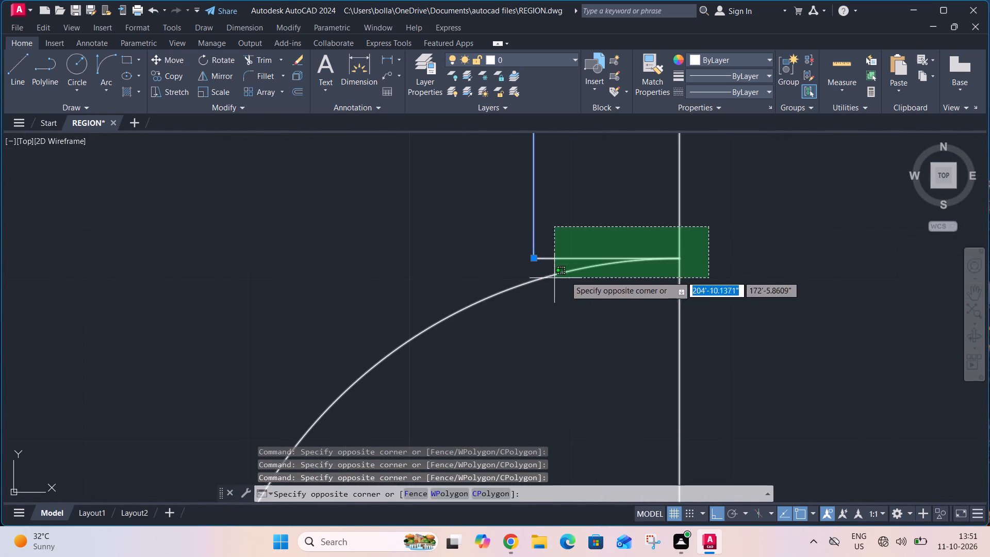
left_click(721, 233)
left_click(517, 235)
left_click(655, 274)
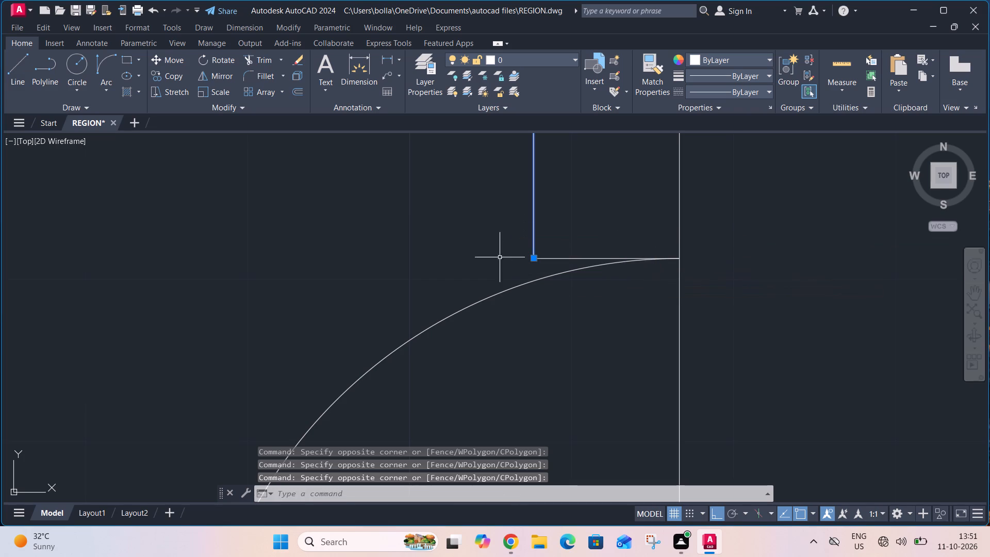
left_click(477, 236)
left_click(718, 289)
Add the top middle room's top inner wall line to the selection.
scroll(718, 300, "down", 3)
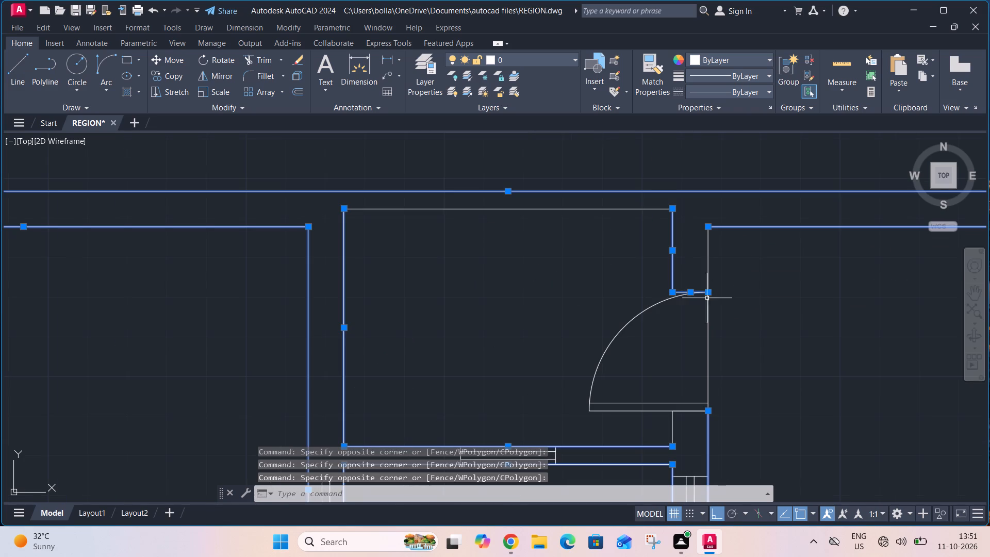
left_click(635, 202)
left_click(614, 226)
Add both vertical lines of the lower right room's left wall, below its door, to the selection.
scroll(614, 223, "down", 3)
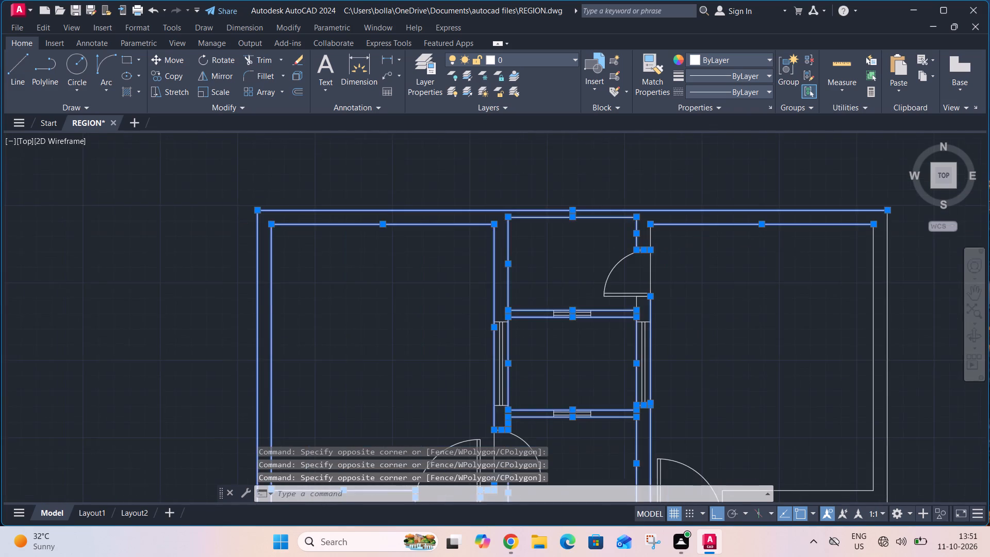
scroll(626, 233, "down", 1)
middle_click_drag(684, 313, 487, 264)
scroll(472, 332, "up", 3)
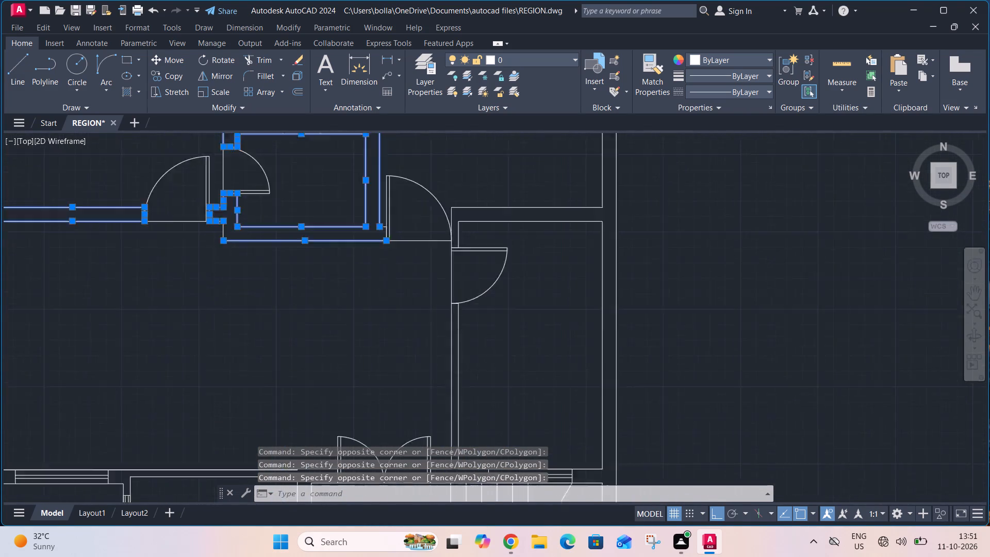
left_click_drag(477, 333, 470, 334)
left_click(421, 357)
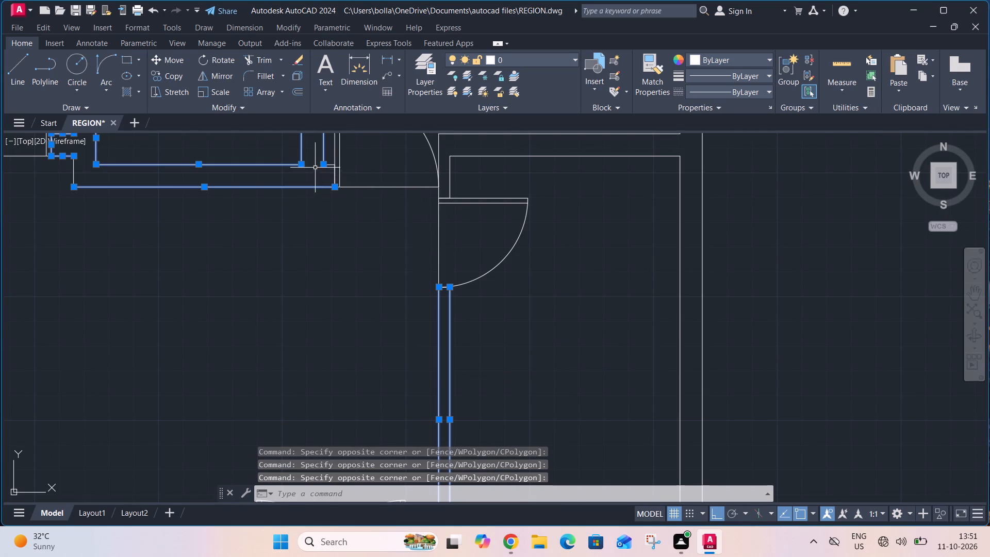
Add the short vertical end line at the central block's lower right corner, beside the door, to the selection.
scroll(316, 166, "up", 3)
left_click(357, 152)
left_click(349, 176)
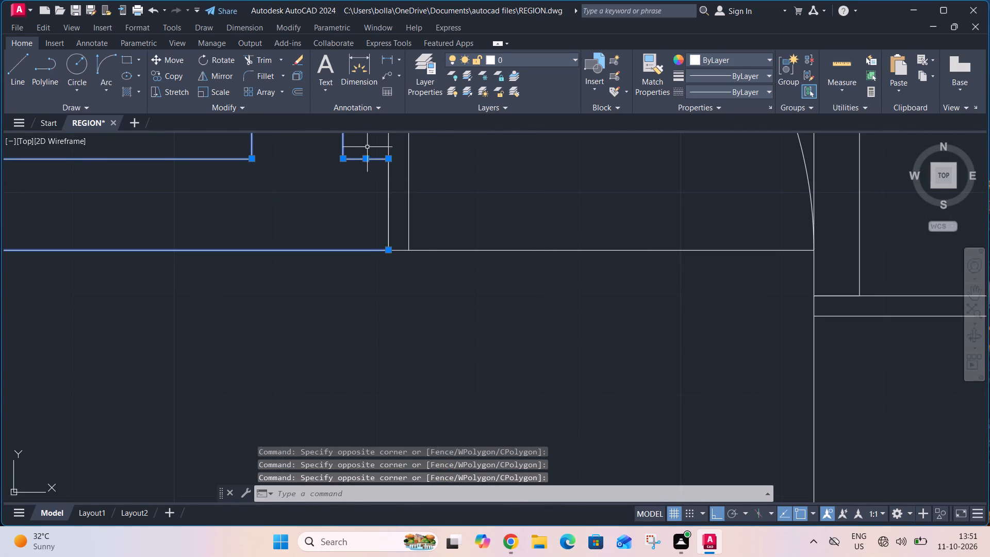
left_click(365, 150)
left_click(436, 245)
left_click(375, 150)
left_click(431, 270)
Add the outer vertical line and upper horizontal line of the wall between the two right rooms to the selection.
scroll(432, 283, "down", 2)
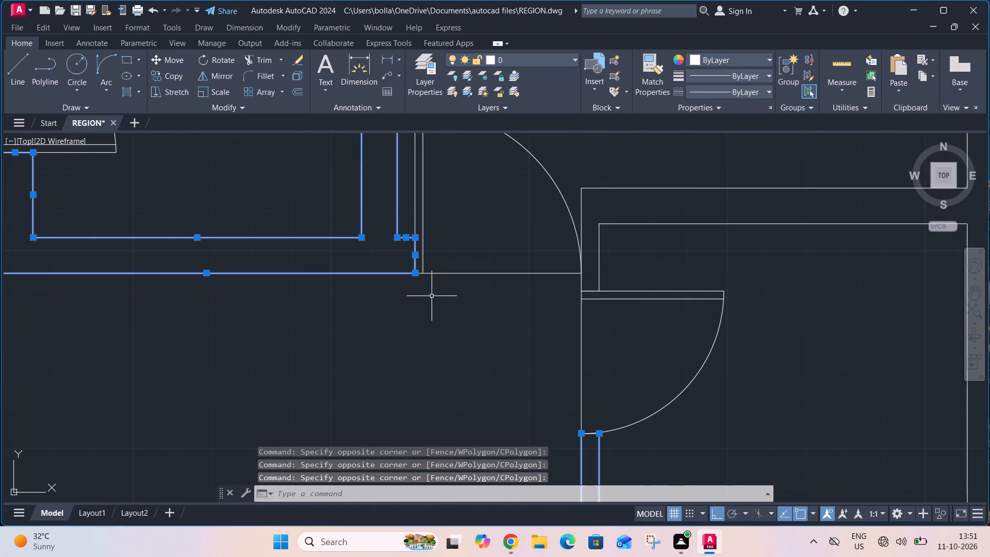
left_click(553, 225)
left_click(606, 276)
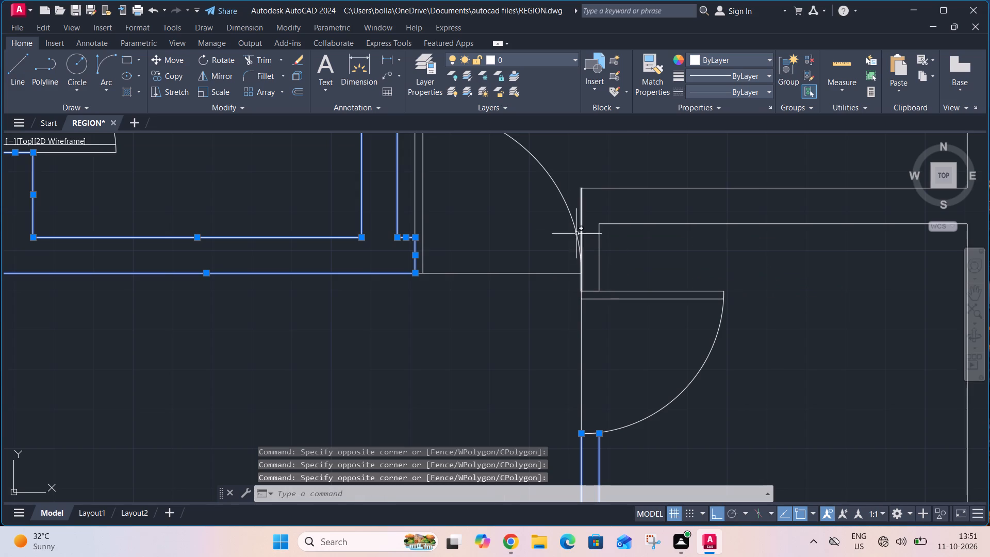
left_click(569, 218)
left_click(625, 284)
left_click(603, 170)
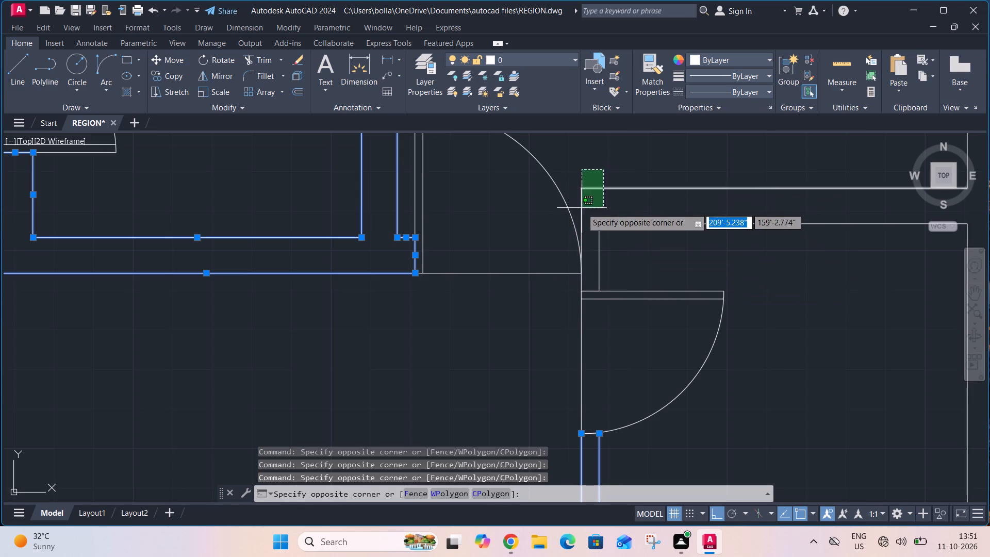
left_click(582, 208)
left_click(591, 207)
left_click(575, 216)
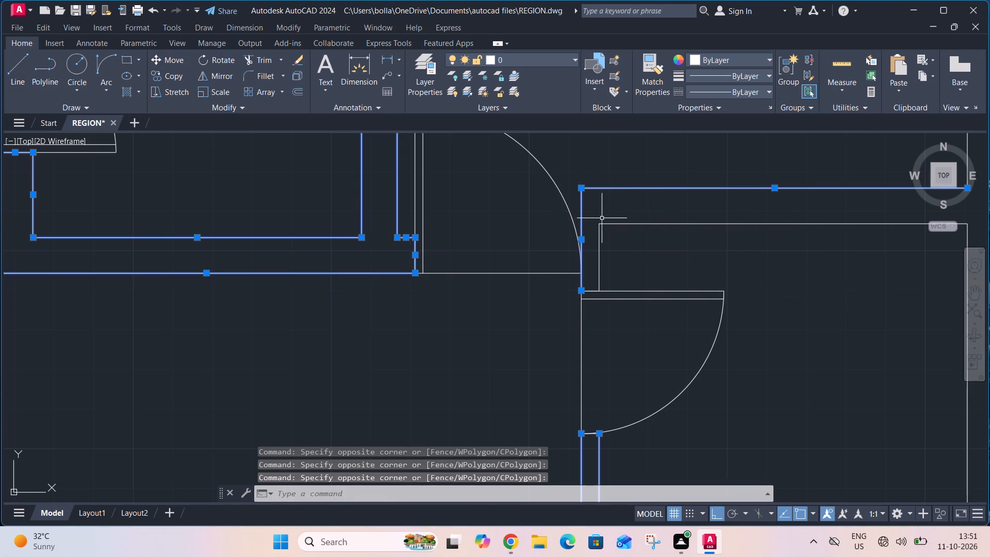
Add the lower right room's top inner line, the short inner vertical line and the end line at its door to the selection.
left_click_drag(652, 208, 649, 216)
left_click(620, 258)
left_click(613, 251)
left_click(593, 265)
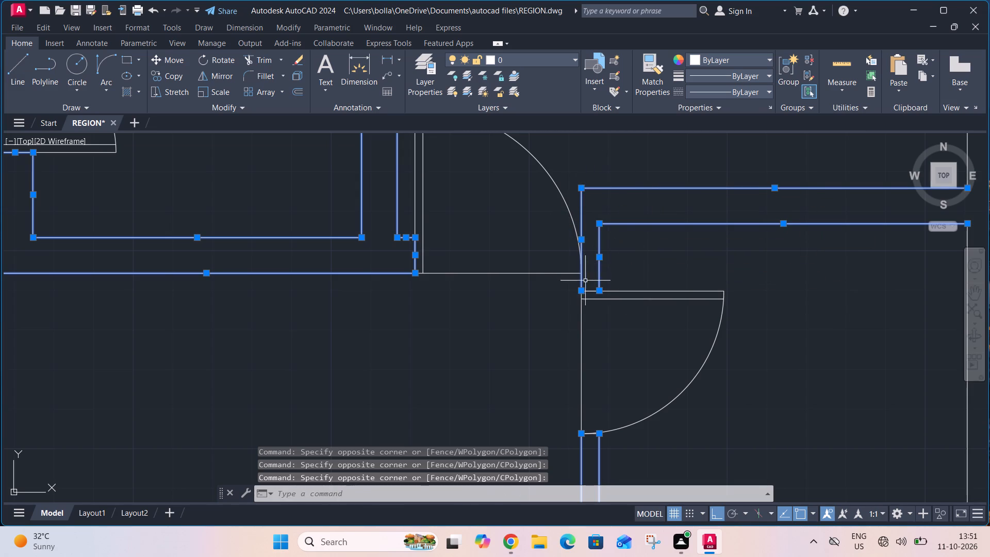
left_click(568, 282)
left_click(624, 304)
Add the short end line of the lower right room's left wall, just below the door swing, to the selection.
scroll(625, 304, "down", 1)
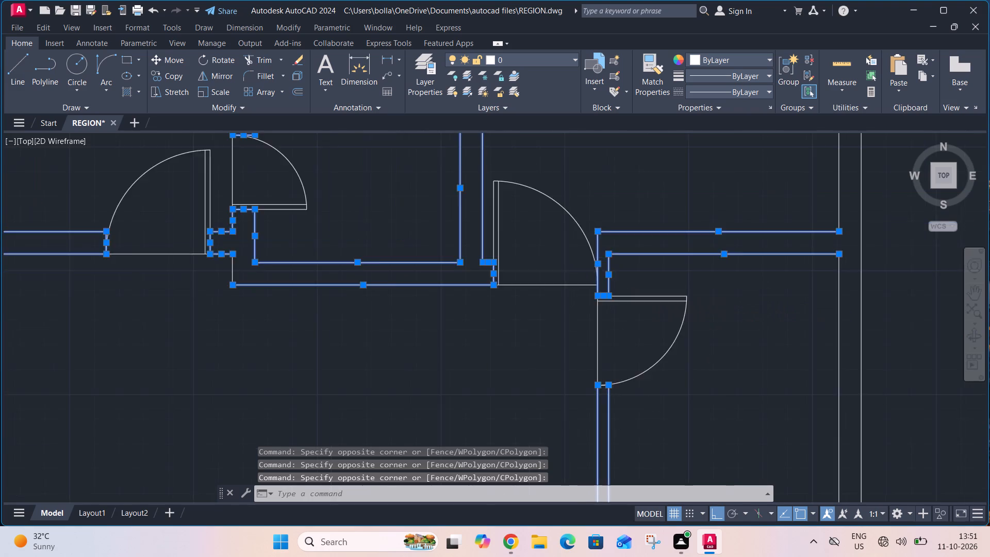
scroll(625, 304, "down", 2)
scroll(620, 347, "up", 4)
left_click(568, 280)
left_click(653, 315)
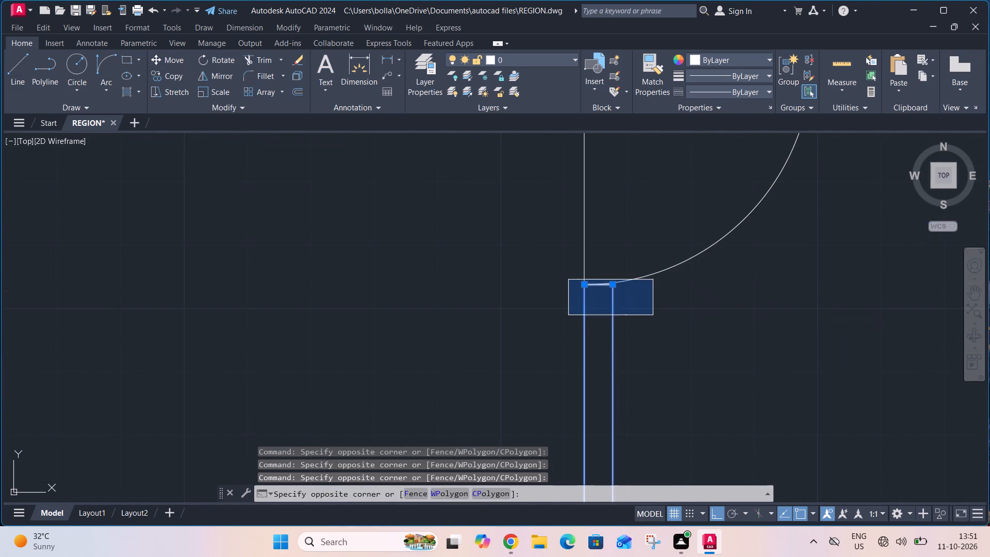
Add the right exterior wall's outer line and the inner lines along both right rooms to the selection.
scroll(652, 311, "down", 4)
left_click(787, 298)
left_click(729, 343)
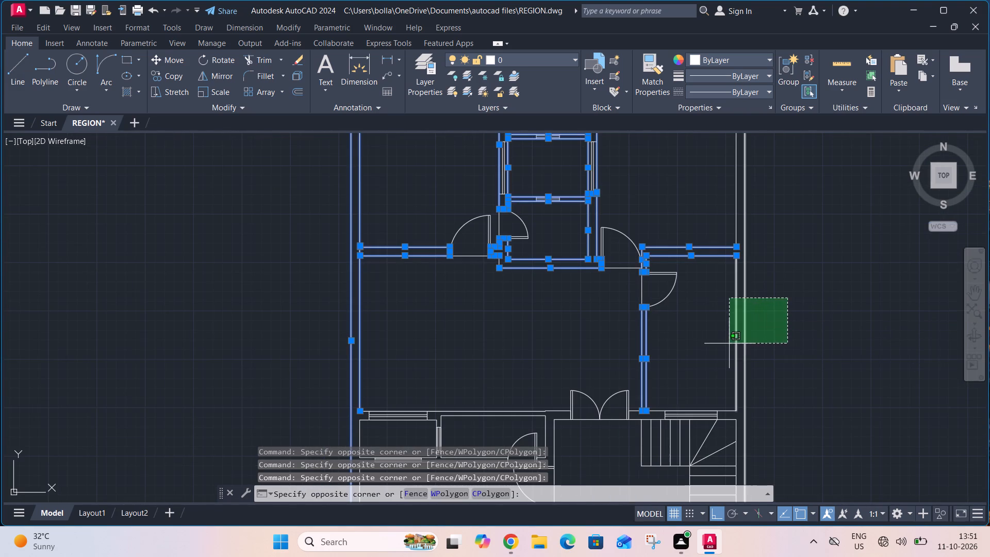
scroll(764, 305, "down", 2)
scroll(753, 244, "up", 3)
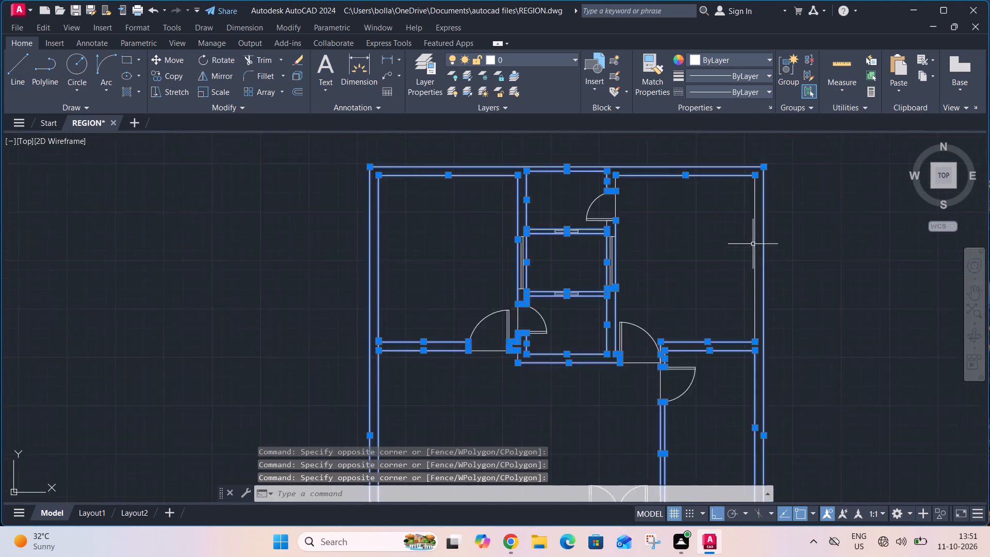
scroll(753, 244, "up", 1)
left_click(812, 231)
left_click(742, 290)
Add the bottom exterior wall's outer line, the inner line beside the wide front opening and its short vertical line to the selection.
scroll(742, 290, "down", 3)
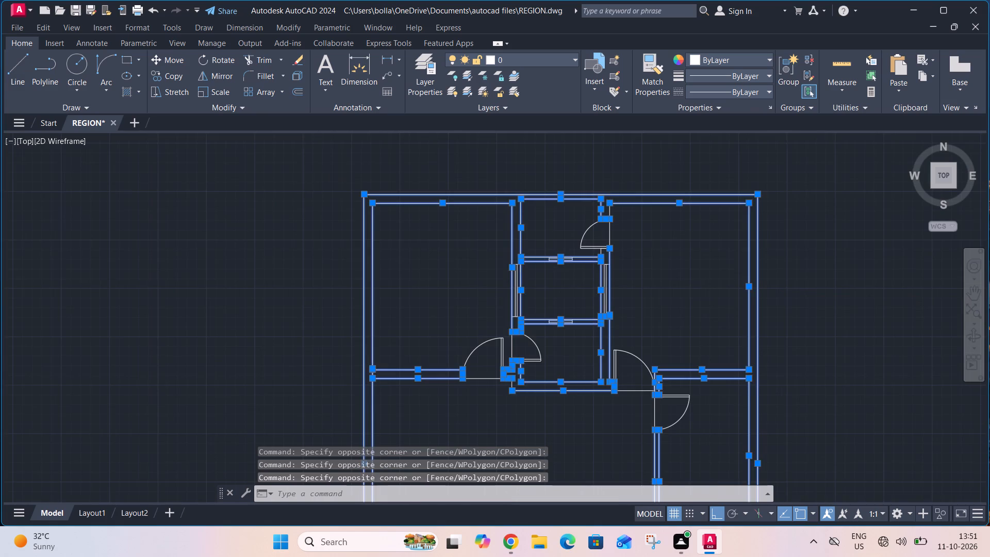
middle_click_drag(744, 394, 378, 72)
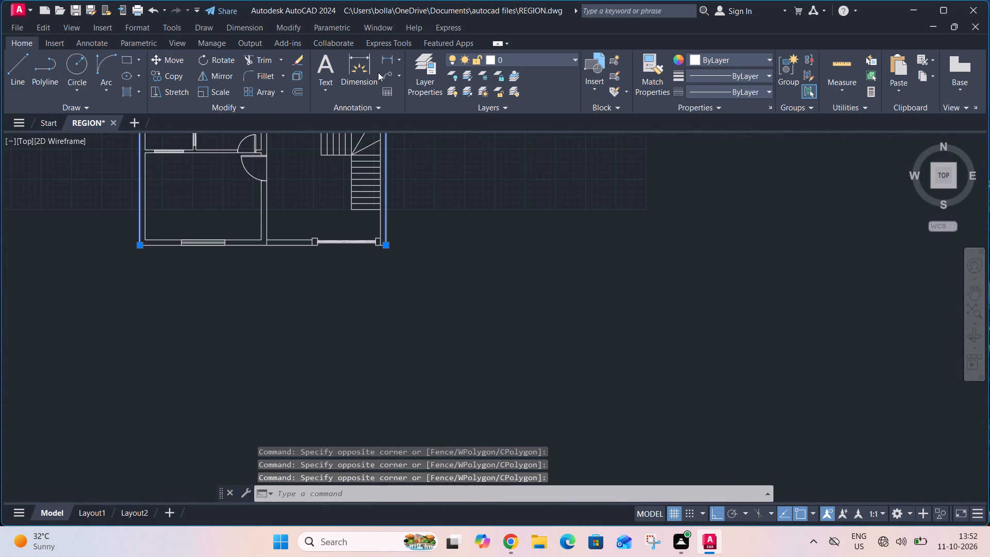
scroll(342, 233, "up", 4)
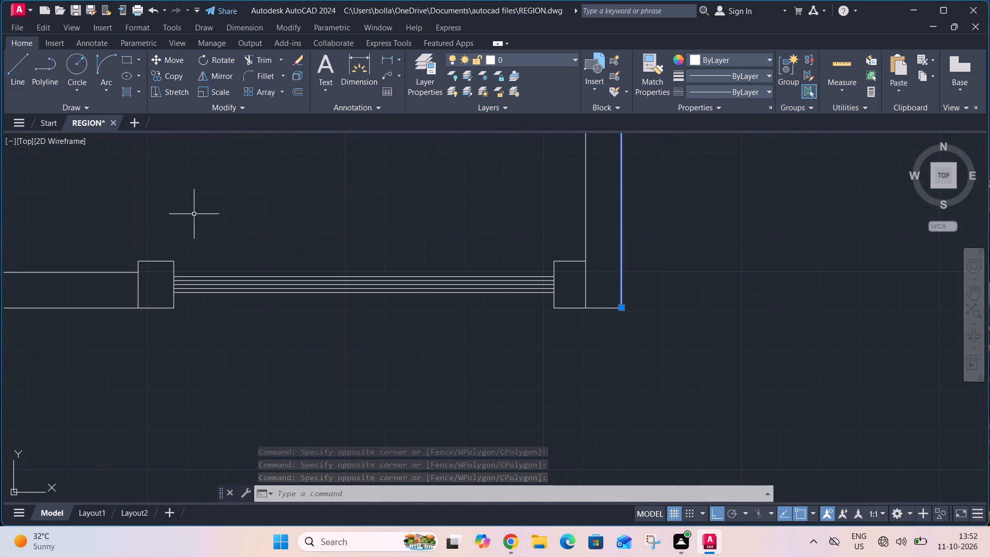
scroll(206, 214, "down", 3)
middle_click_drag(329, 242, 336, 242)
middle_click_drag(285, 204, 470, 257)
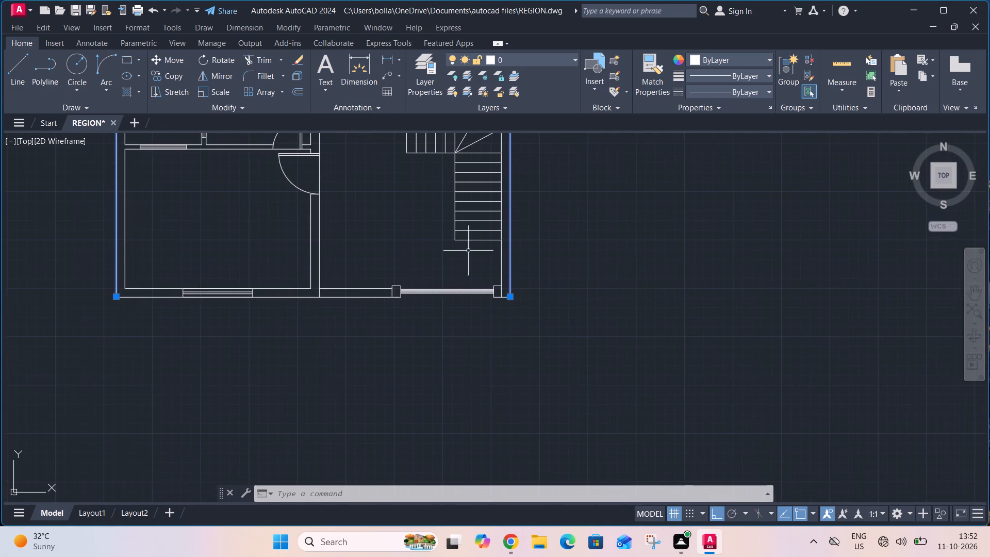
scroll(328, 274, "up", 2)
left_click(378, 276)
left_click(339, 345)
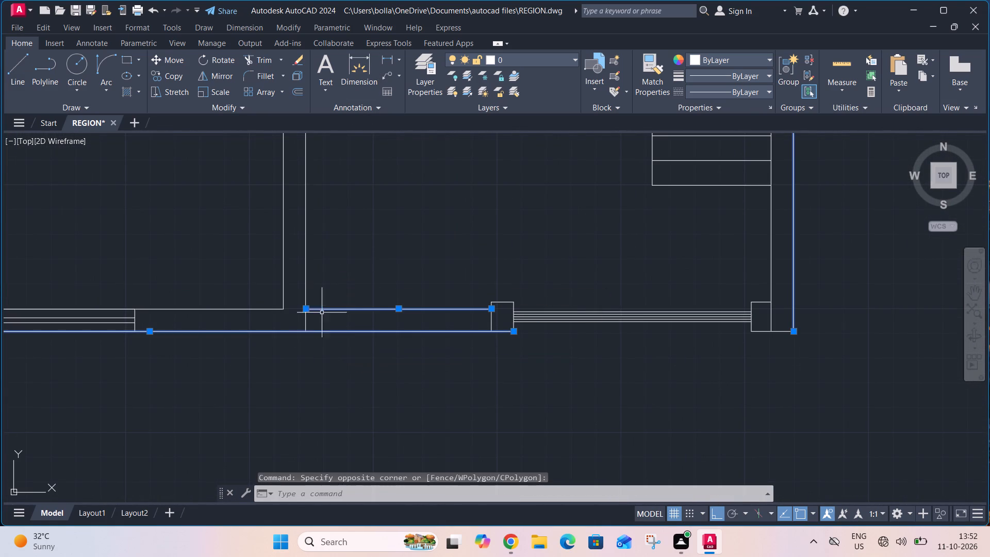
left_click(327, 318)
left_click(297, 318)
Add both lines of the bottom left room's right wall and the room's bottom inner line to the selection.
left_click(349, 251)
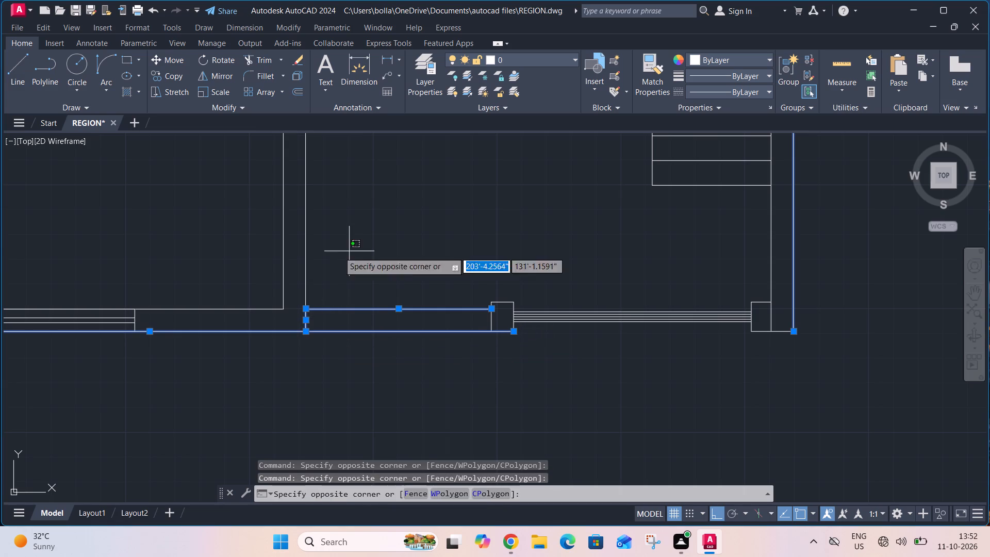
left_click_drag(237, 258, 242, 257)
scroll(316, 276, "down", 2)
scroll(260, 276, "down", 1)
scroll(260, 277, "up", 4)
left_click(302, 285)
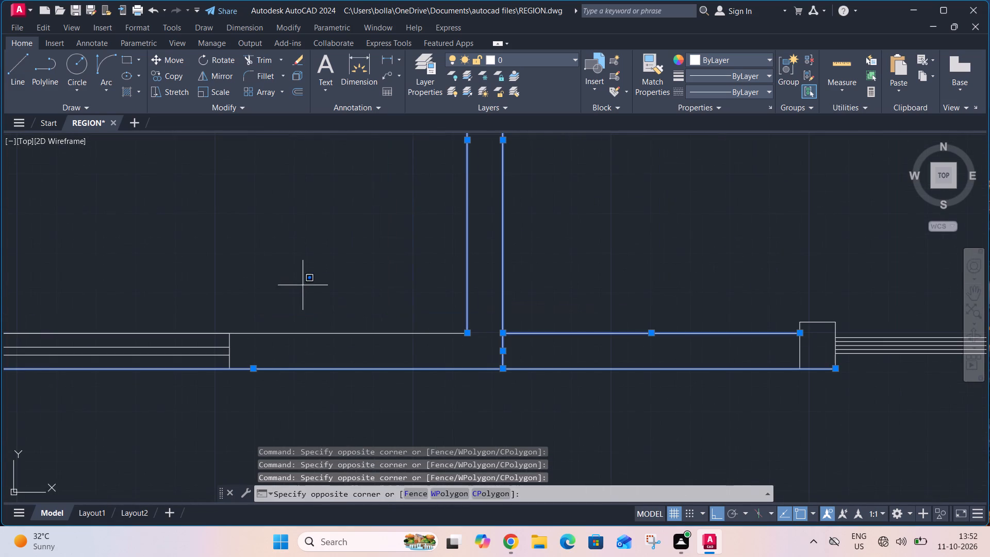
left_click(273, 347)
Add the left inner wall lines of the bottom left room and the small room above it to the selection.
scroll(358, 322, "down", 4)
scroll(309, 290, "up", 3)
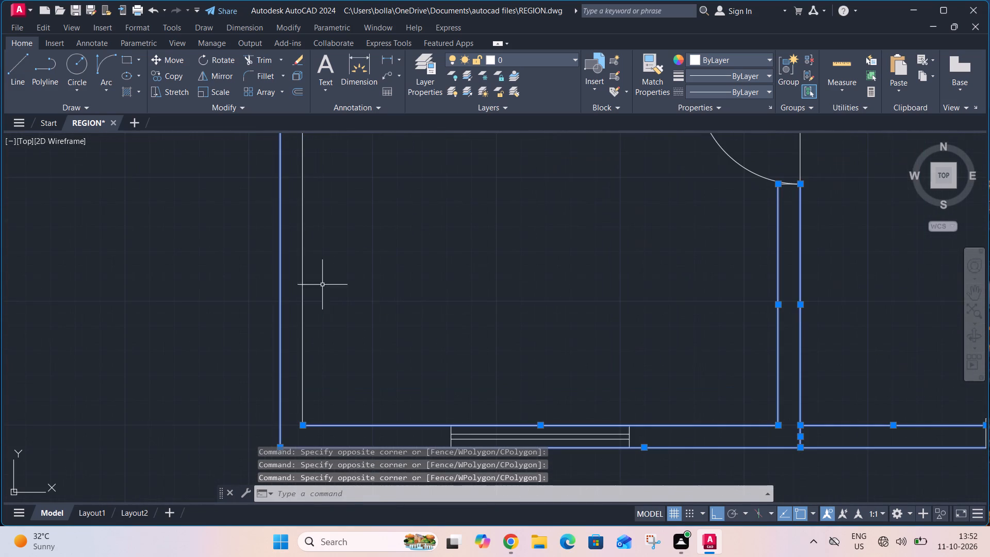
left_click(327, 283)
left_click(293, 300)
scroll(313, 324, "down", 3)
middle_click_drag(353, 293, 356, 347)
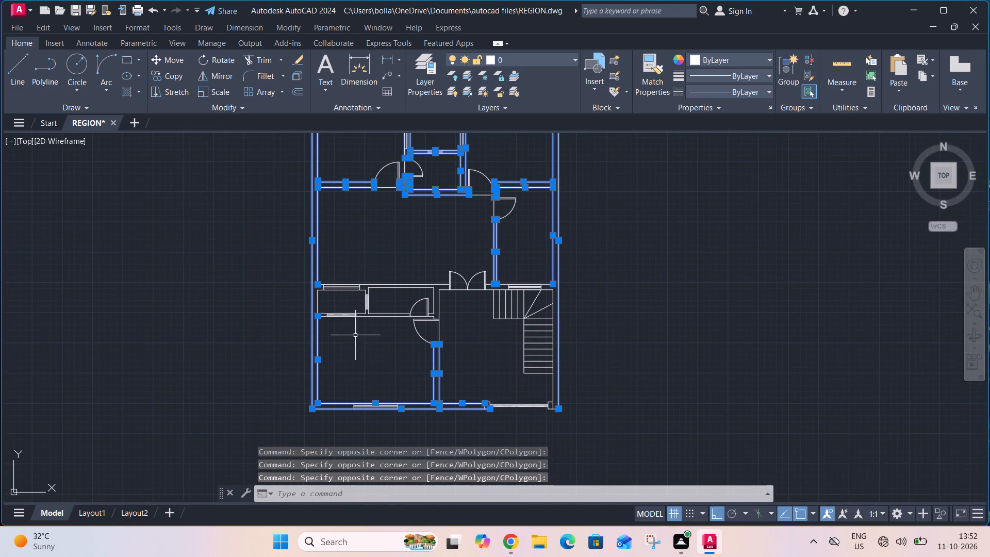
scroll(328, 307, "up", 3)
left_click(327, 295)
left_click(268, 309)
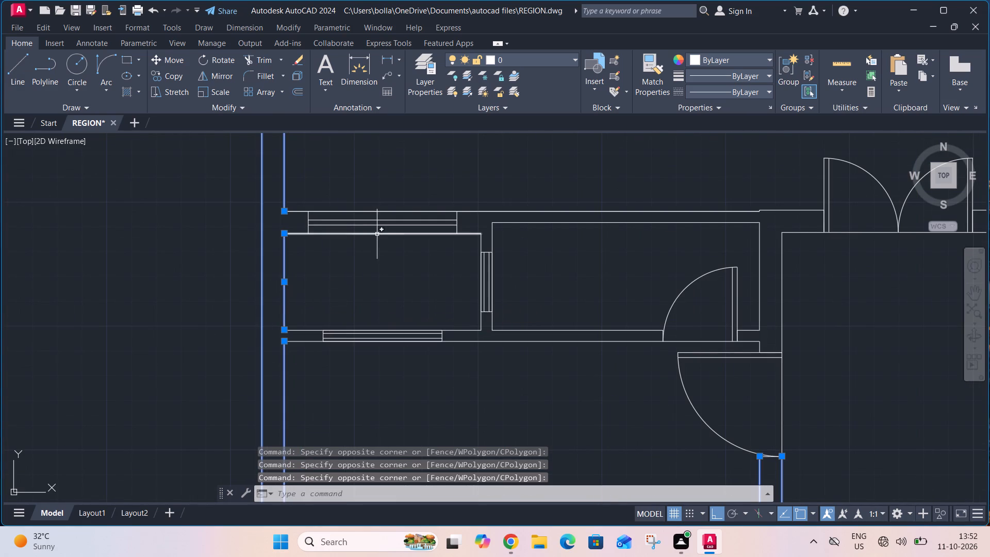
Add the upper wall line above the two small rooms and the left small room's top inner line to the selection.
scroll(472, 219, "up", 2)
left_click_drag(501, 169, 500, 177)
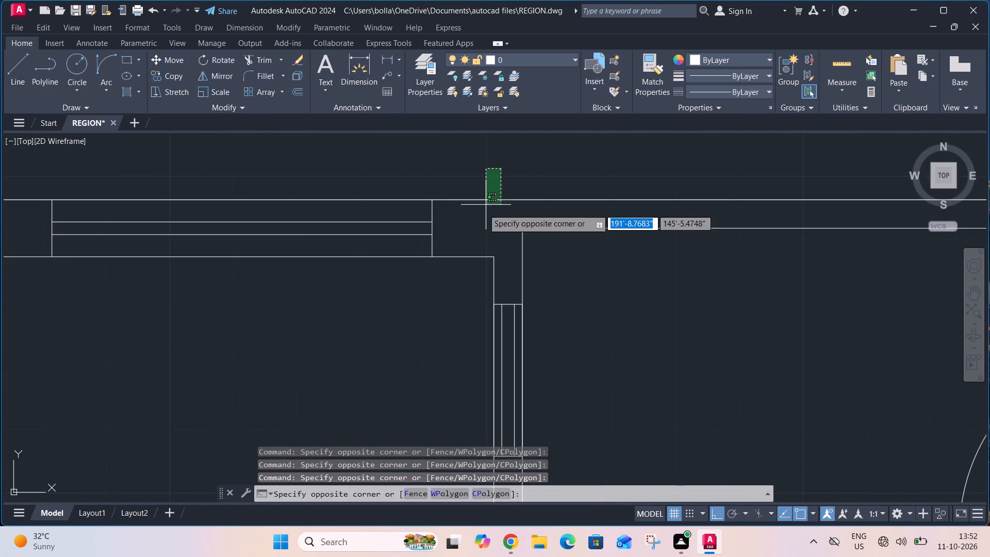
left_click(480, 228)
left_click(481, 234)
left_click(454, 276)
Add both lines of the partition between the two small rooms and the right small room's top inner line to the selection.
left_click(559, 269)
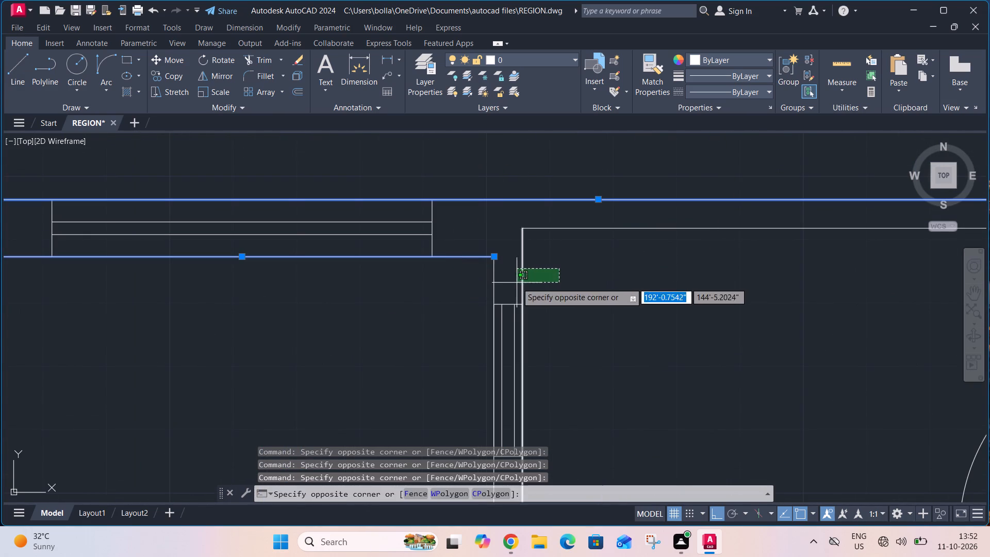
left_click(517, 283)
left_click(513, 280)
left_click(470, 293)
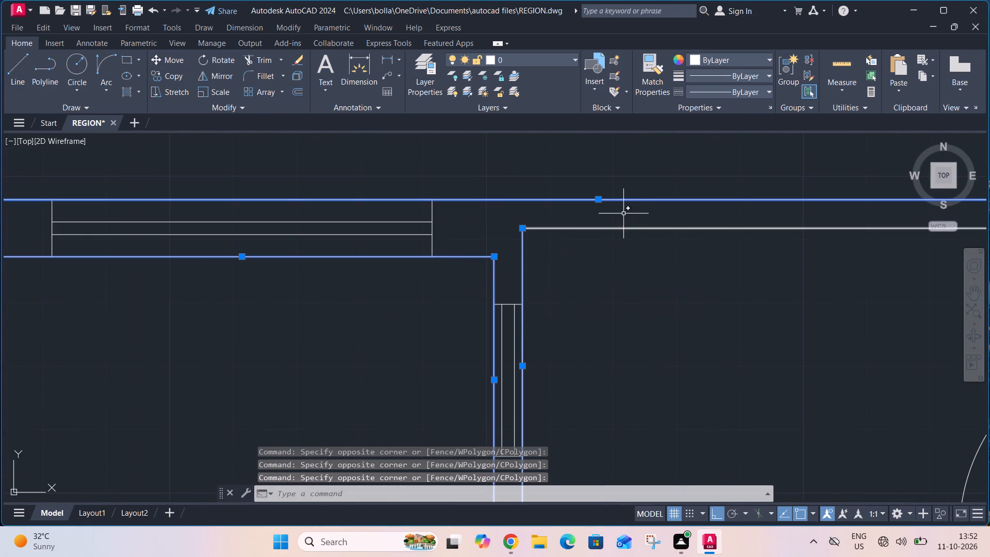
left_click_drag(623, 214, 620, 221)
left_click(598, 241)
Add both horizontal lines of the wall between the left small room and the bottom left room to the selection.
scroll(633, 165, "down", 4)
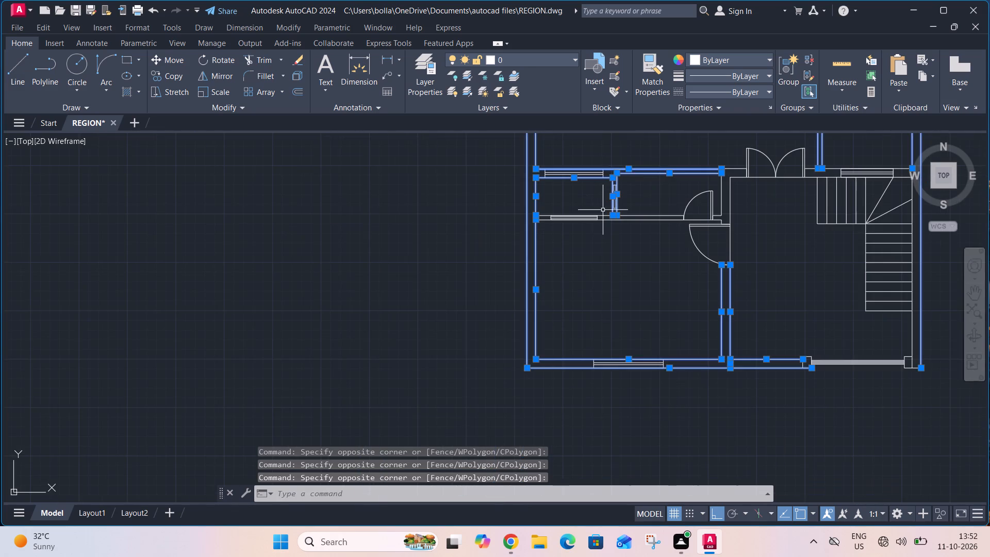
scroll(583, 215, "up", 4)
left_click(692, 204)
left_click(710, 240)
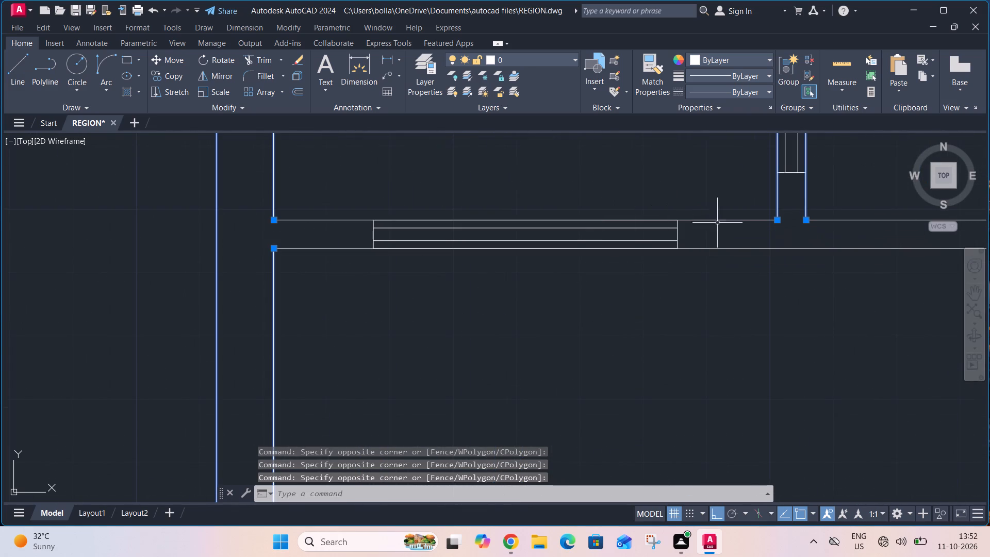
left_click_drag(731, 207, 729, 212)
left_click(714, 233)
left_click_drag(731, 235, 728, 240)
left_click(700, 265)
scroll(734, 251, "down", 2)
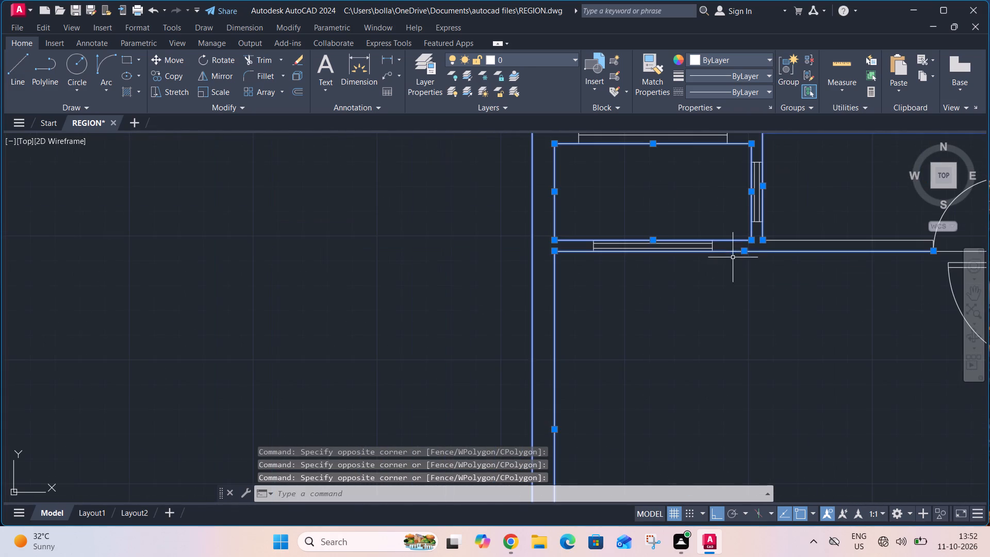
Add the right small room's bottom inner line, running up to its door, to the selection.
middle_click_drag(839, 210, 556, 257)
left_click(582, 269)
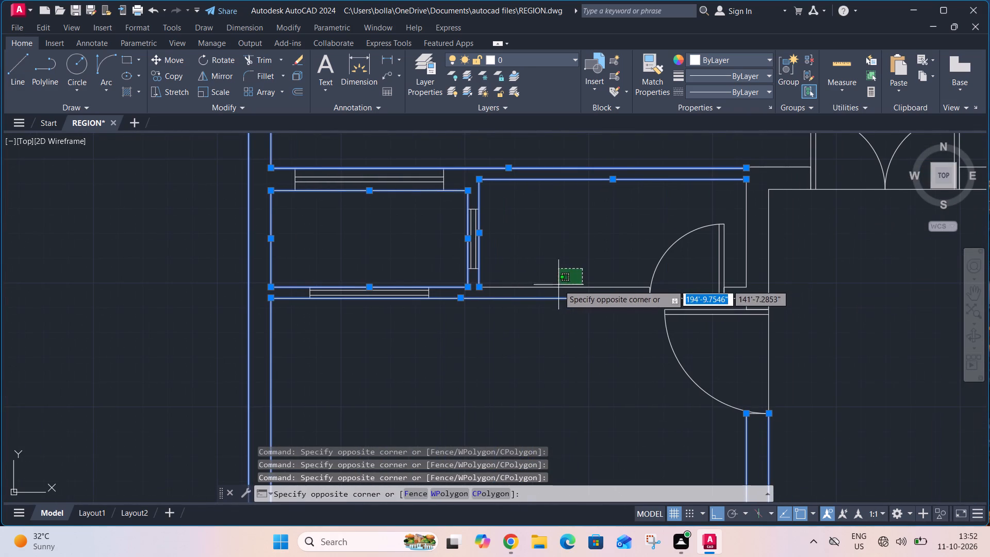
left_click(553, 293)
Add both short wall lines beside the double door, the vertical line below them and the right small room's right inner line to the selection.
scroll(556, 281, "down", 2)
scroll(649, 226, "up", 2)
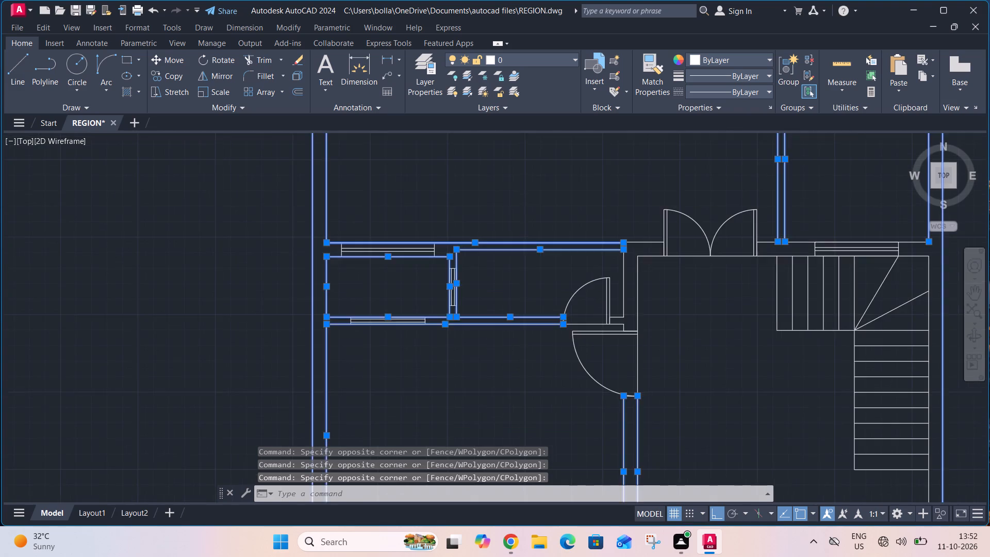
left_click(659, 230)
left_click(631, 261)
left_click(646, 267)
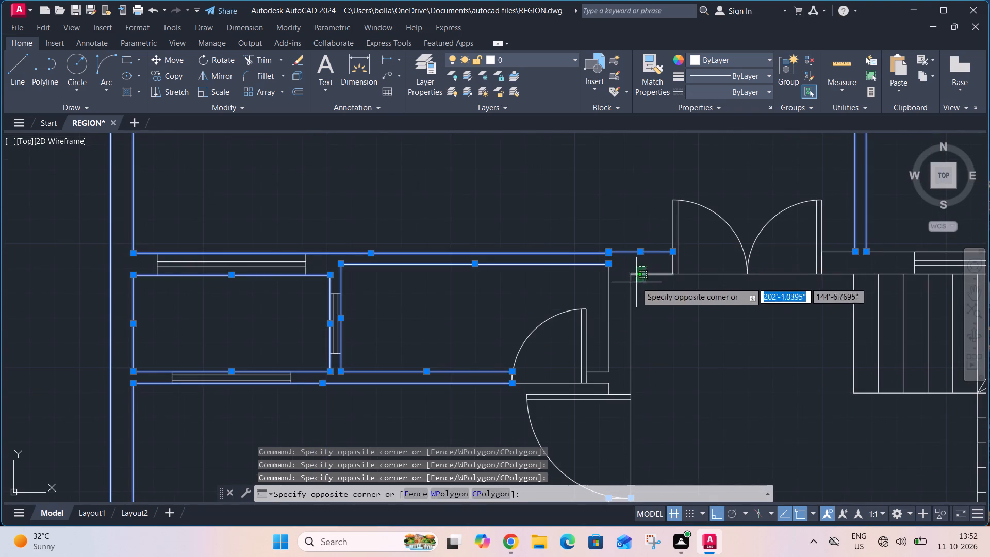
left_click(636, 284)
left_click_drag(637, 285, 634, 291)
left_click(621, 298)
left_click(617, 286)
left_click(589, 289)
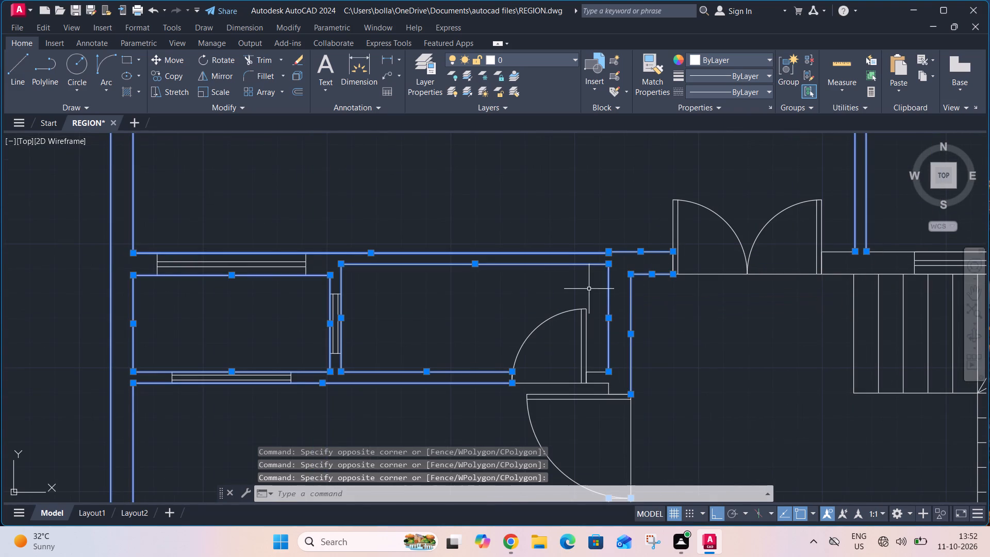
Add the two jamb lines on either side of the right small room's door opening to the selection.
left_click(499, 365)
left_click(529, 392)
left_click(577, 366)
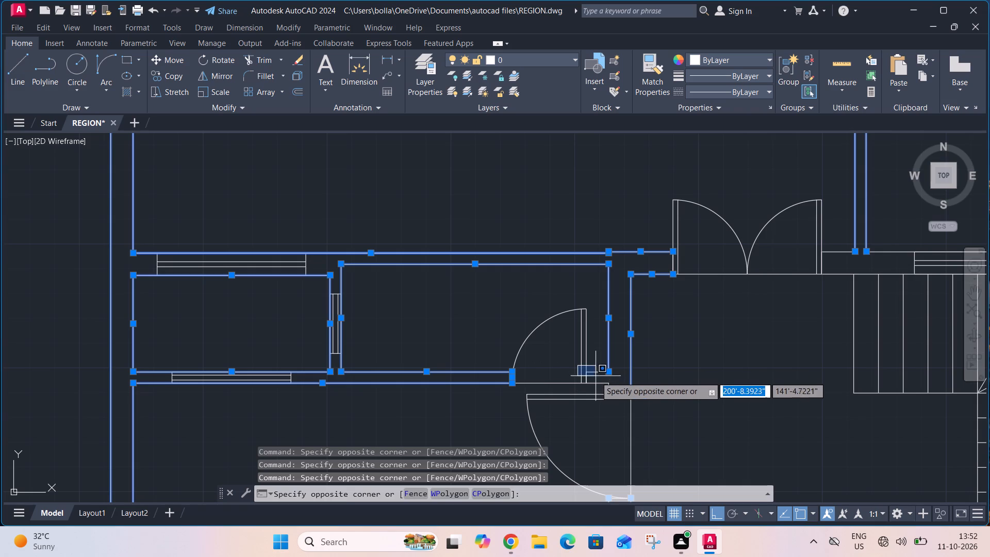
left_click(591, 386)
Add the upper and lower lines of the wall stub beside the small room's door and the short vertical line below it to the selection.
scroll(598, 373, "up", 3)
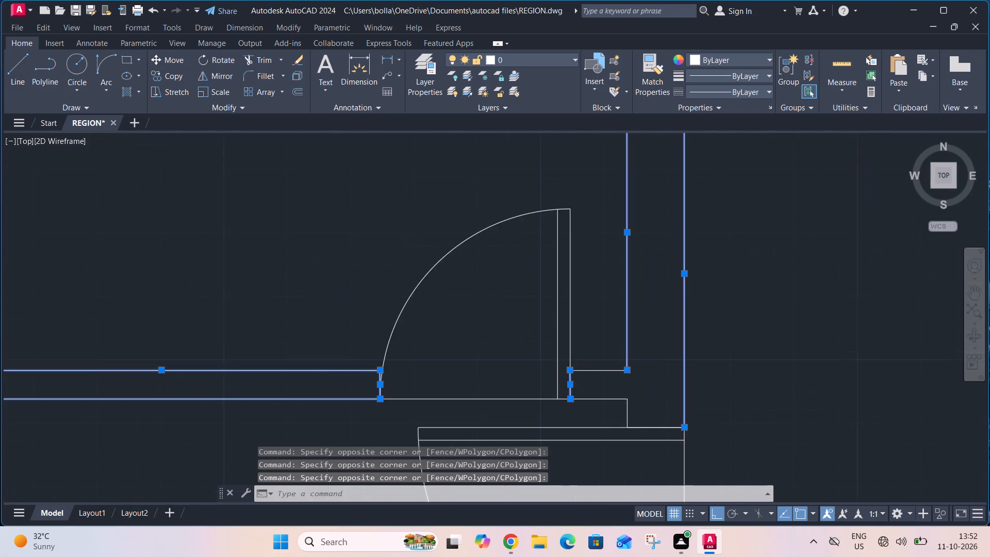
left_click(612, 348)
left_click(577, 426)
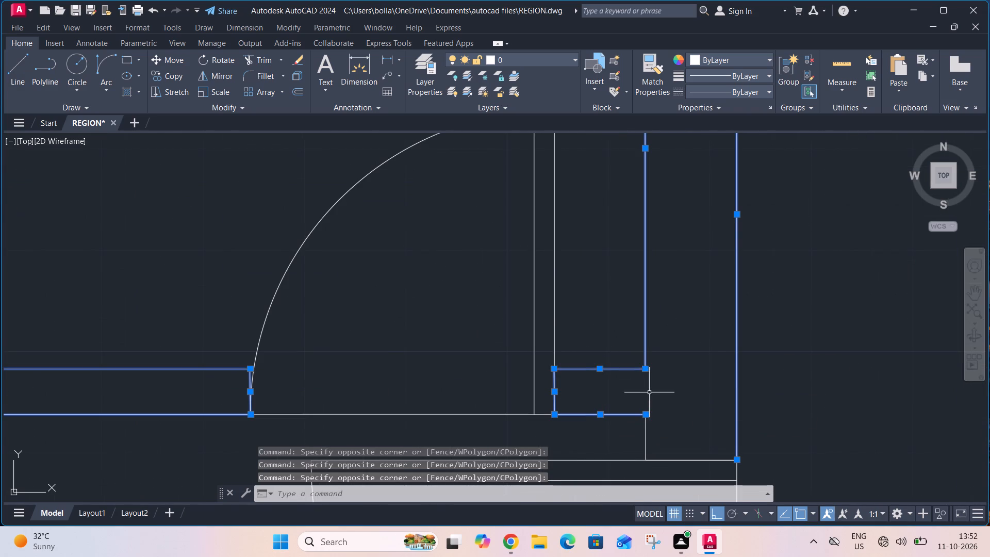
scroll(652, 368, "down", 2)
scroll(640, 390, "up", 2)
left_click(682, 386)
left_click(640, 397)
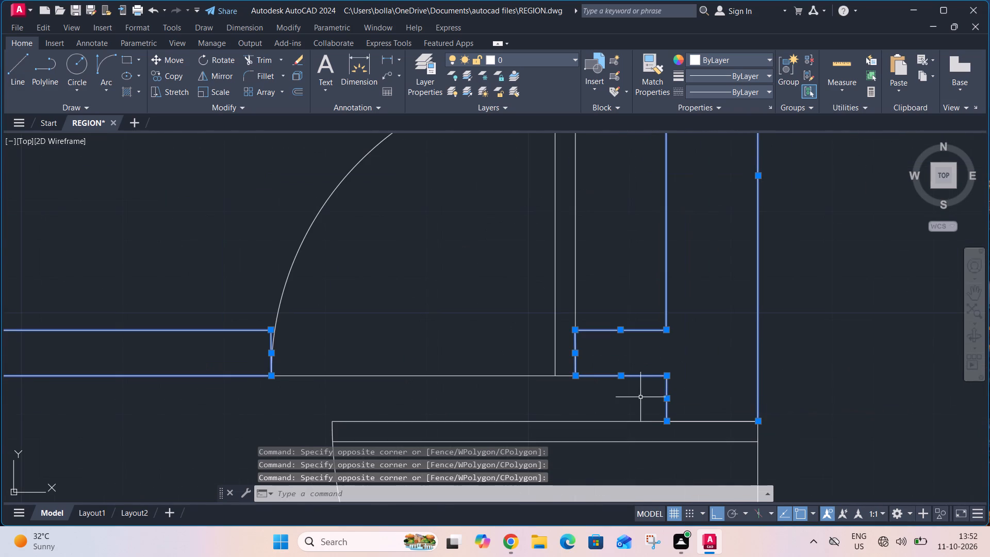
Add the short wall end lines above and below the bottom left room's door opening to the selection.
scroll(664, 332, "down", 2)
left_click(653, 355)
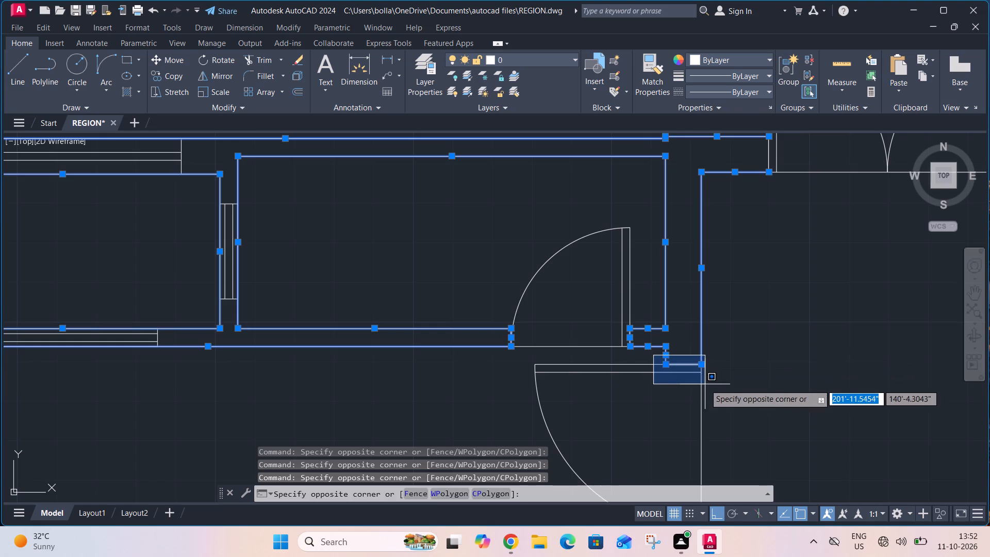
left_click(705, 384)
scroll(701, 322, "down", 3)
middle_click_drag(718, 356, 581, 323)
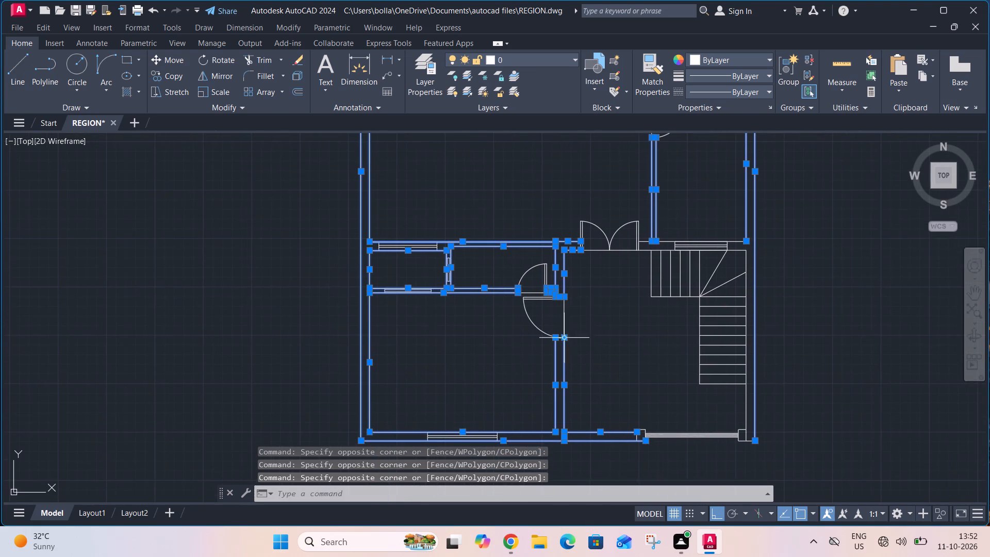
scroll(558, 342, "up", 4)
left_click(535, 301)
left_click(634, 353)
Add the jamb lines on both sides of the double door opening to the selection.
scroll(634, 316, "down", 4)
middle_click_drag(720, 301, 634, 427)
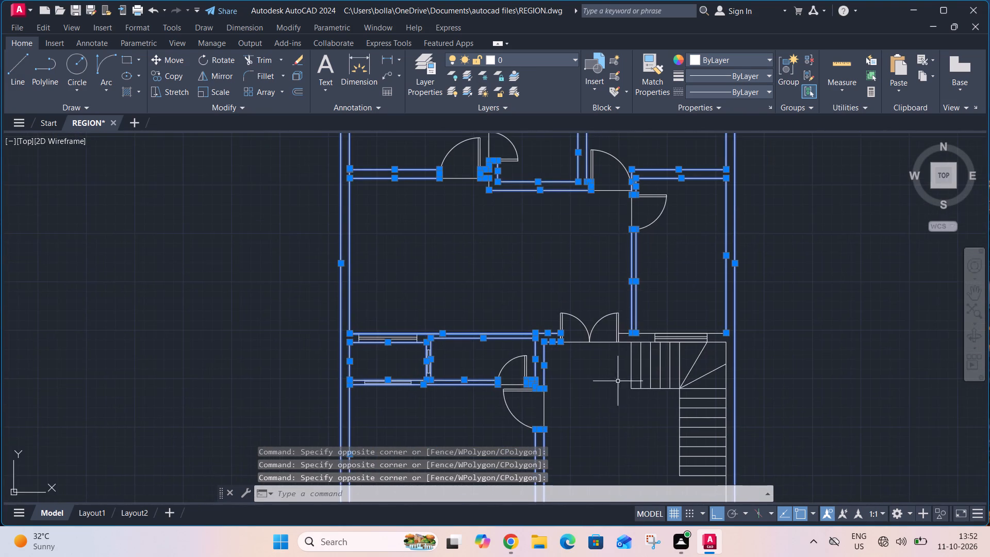
scroll(618, 330, "up", 3)
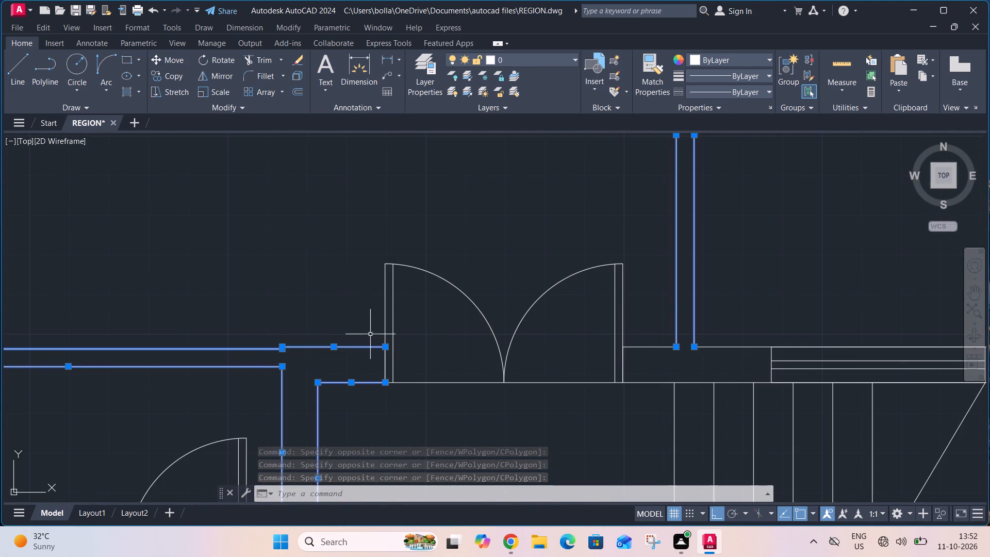
left_click(369, 334)
left_click(416, 397)
left_click(594, 322)
left_click(649, 402)
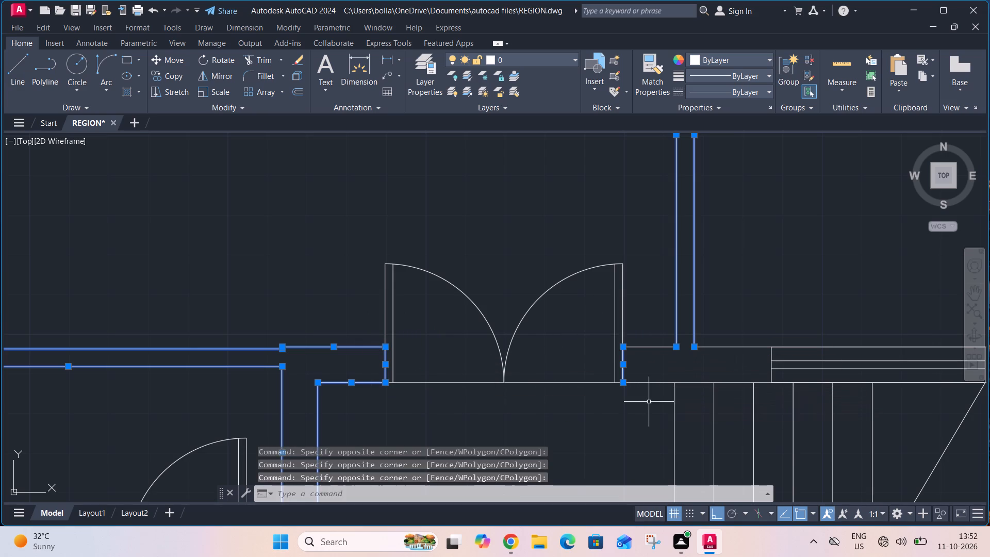
Add the upper and lower lines of the wall between the double door and the right outer wall to the selection.
left_click(659, 332)
left_click(639, 366)
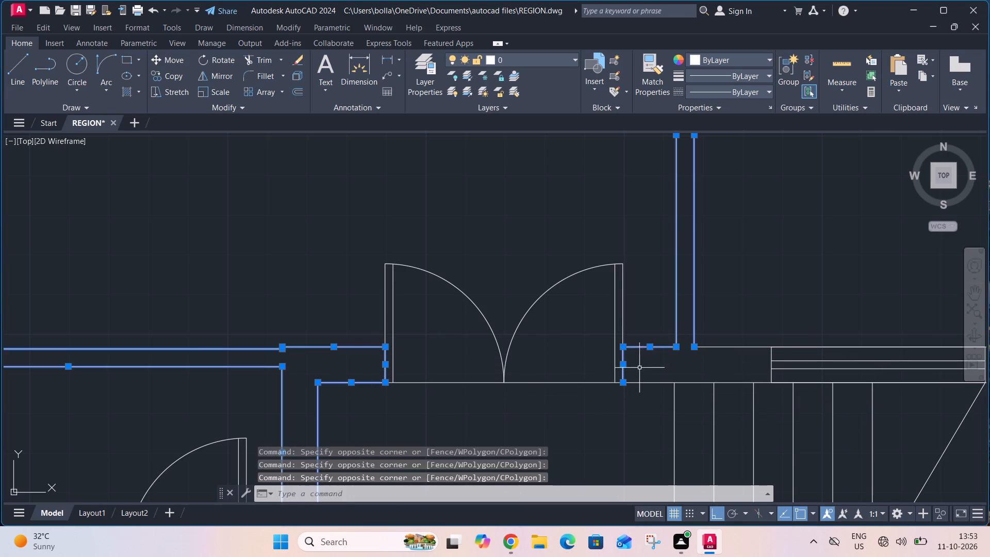
left_click(659, 372)
left_click(639, 401)
left_click(746, 330)
left_click(727, 367)
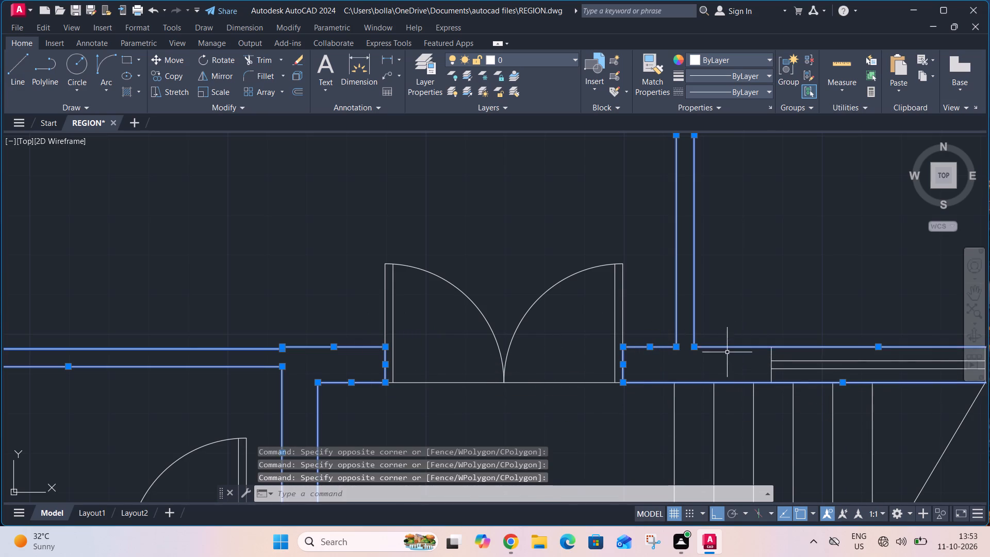
Add the right outer wall's inner line beside the stairs to the selection.
scroll(728, 352, "down", 2)
middle_click_drag(801, 372, 472, 288)
scroll(526, 349, "up", 1)
left_click(513, 336)
left_click(556, 359)
left_click(544, 334)
left_click(504, 345)
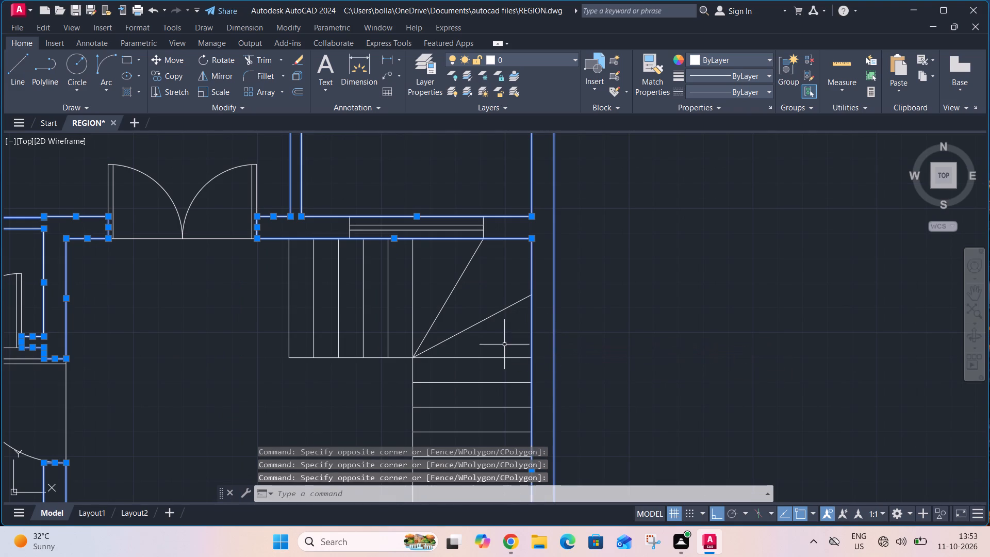
Add the upper stair flight's treads, the diagonal winder lines and the stair edge lines to the selection.
scroll(563, 241, "down", 2)
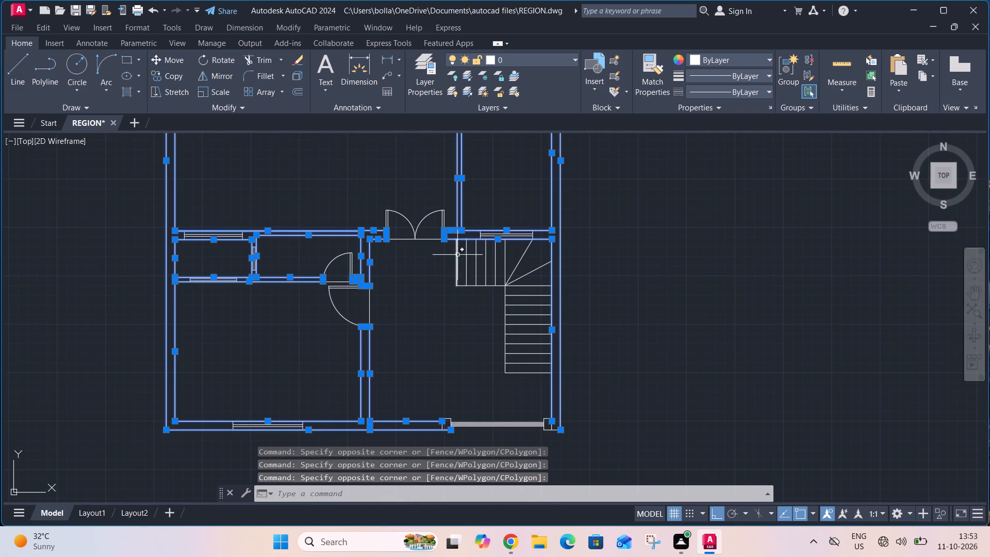
scroll(450, 247, "up", 2)
left_click(442, 250)
left_click(613, 351)
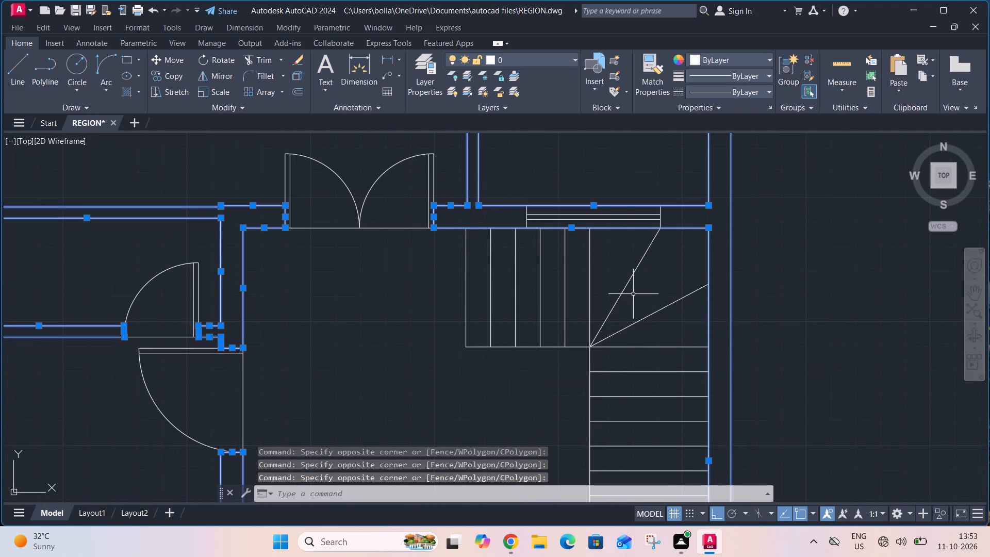
left_click(639, 286)
left_click(445, 351)
Add all the tread lines of the lower stair flight to the selection.
scroll(559, 274, "down", 3)
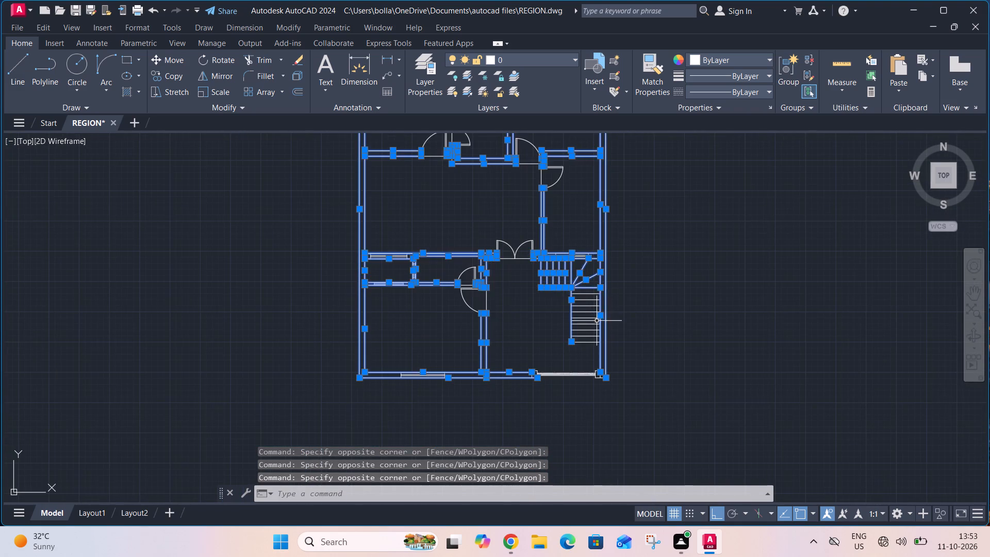
scroll(583, 301, "up", 3)
left_click(578, 265)
left_click(615, 346)
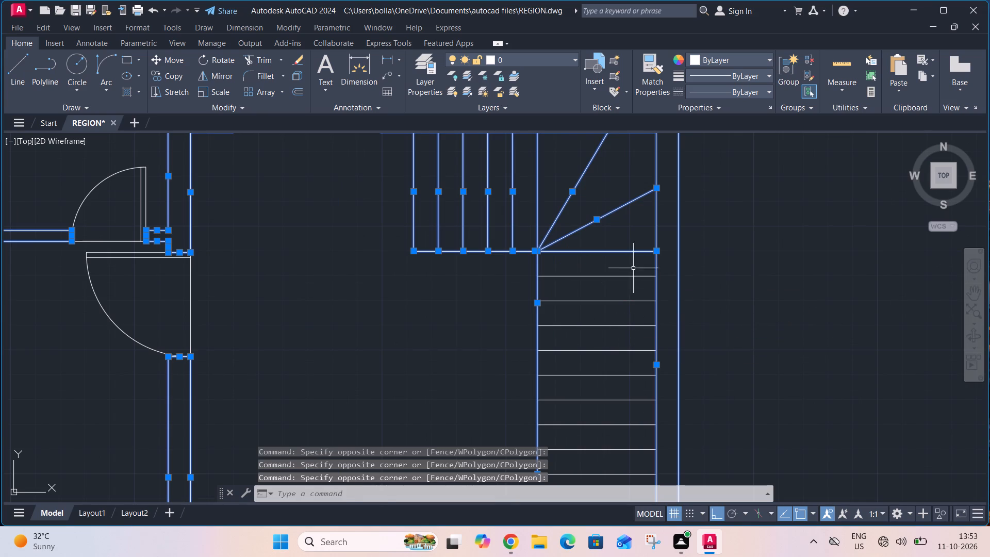
left_click(633, 268)
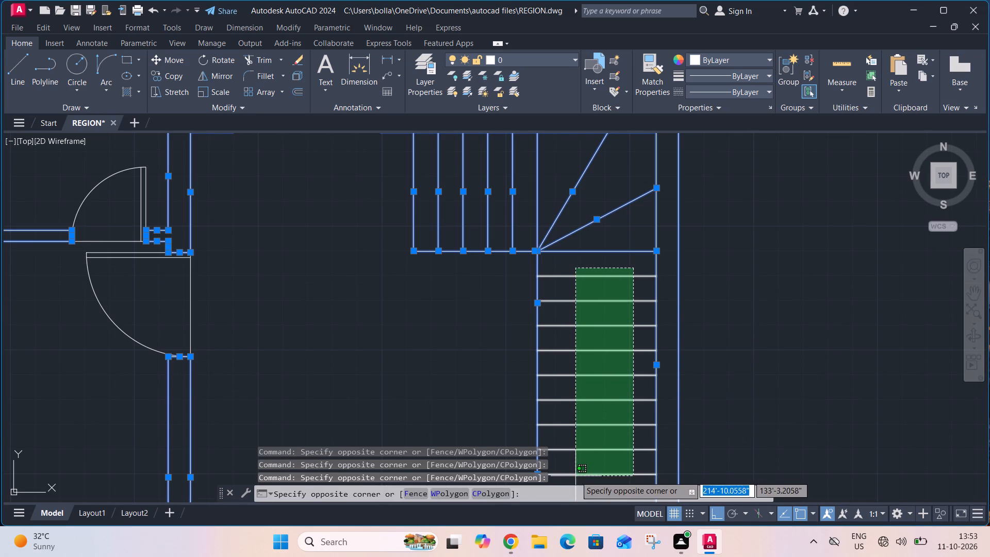
left_click(575, 477)
Add the entrance gate lines in the bottom wall and the posts at both ends to the selection.
scroll(603, 266, "down", 3)
scroll(588, 345, "up", 2)
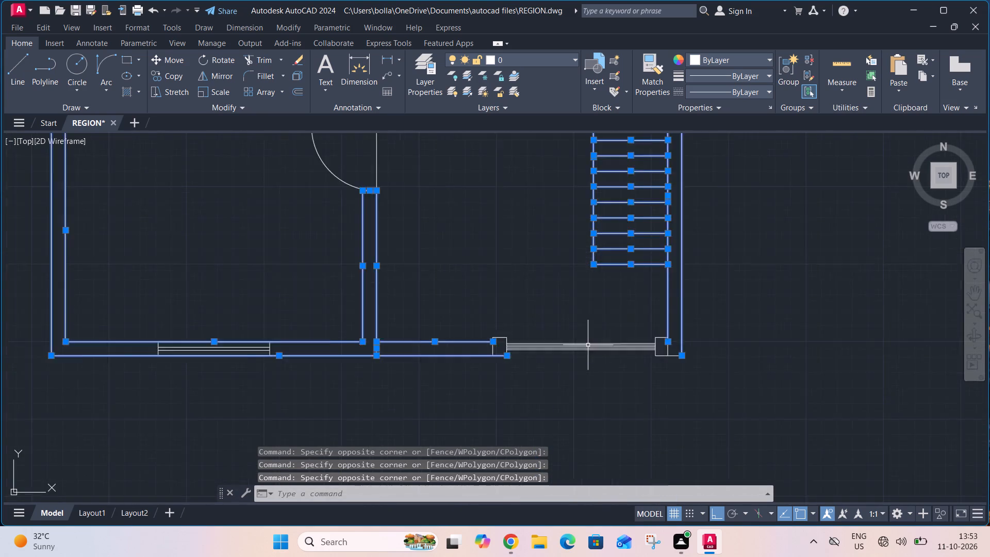
scroll(588, 345, "up", 1)
scroll(472, 356, "up", 1)
left_click(475, 285)
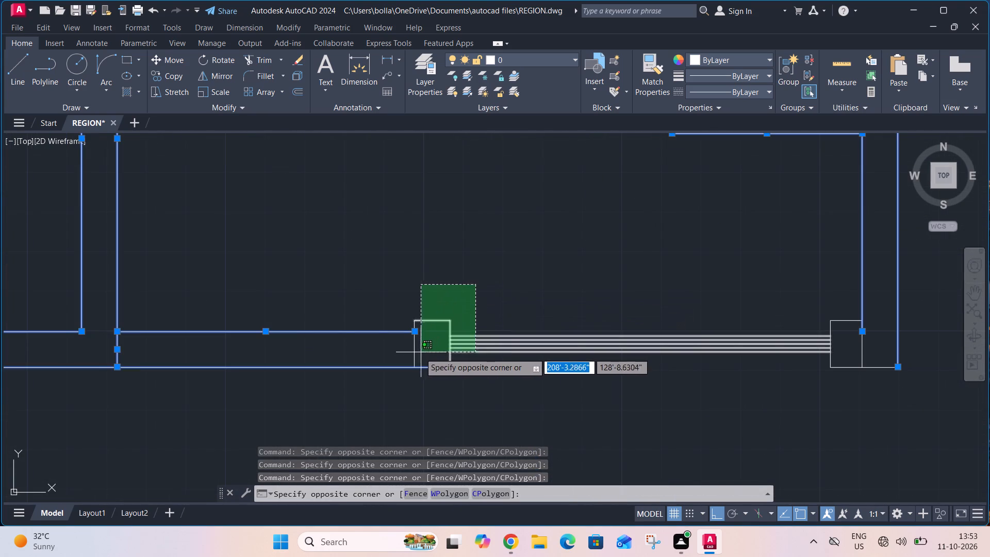
left_click(406, 355)
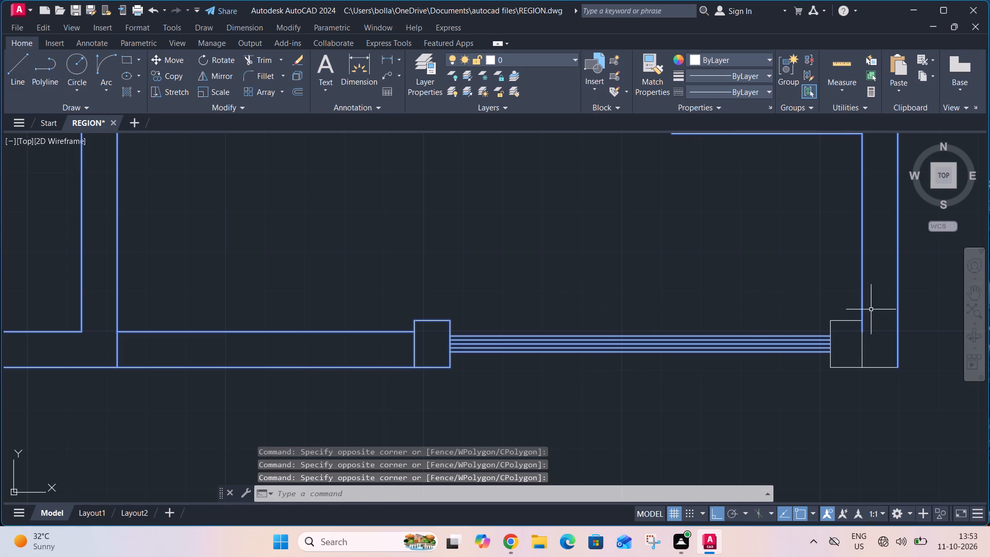
left_click(871, 309)
left_click(815, 370)
Move the selected wall, stair and entrance lines to the WALL layer.
scroll(838, 352, "down", 2)
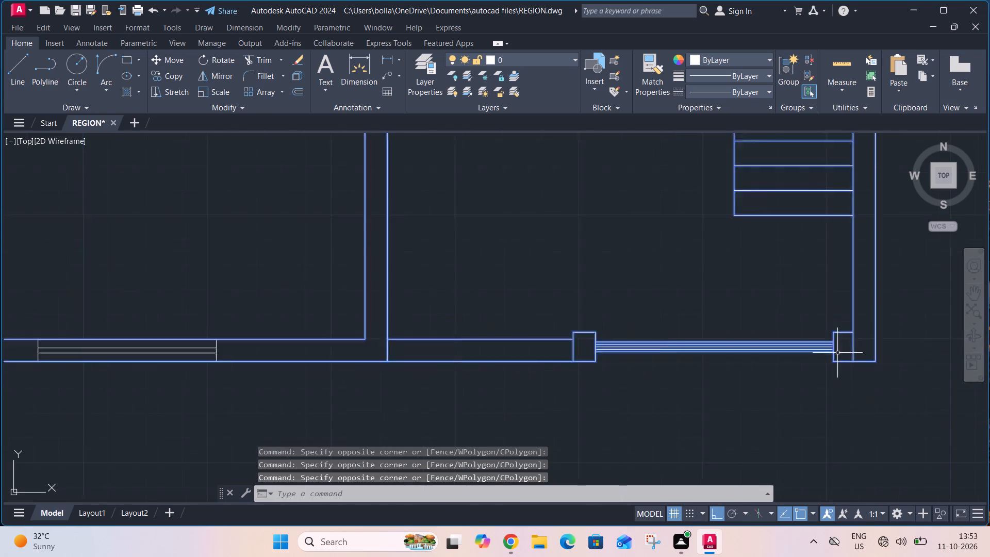
scroll(837, 353, "down", 2)
middle_click_drag(803, 316, 654, 435)
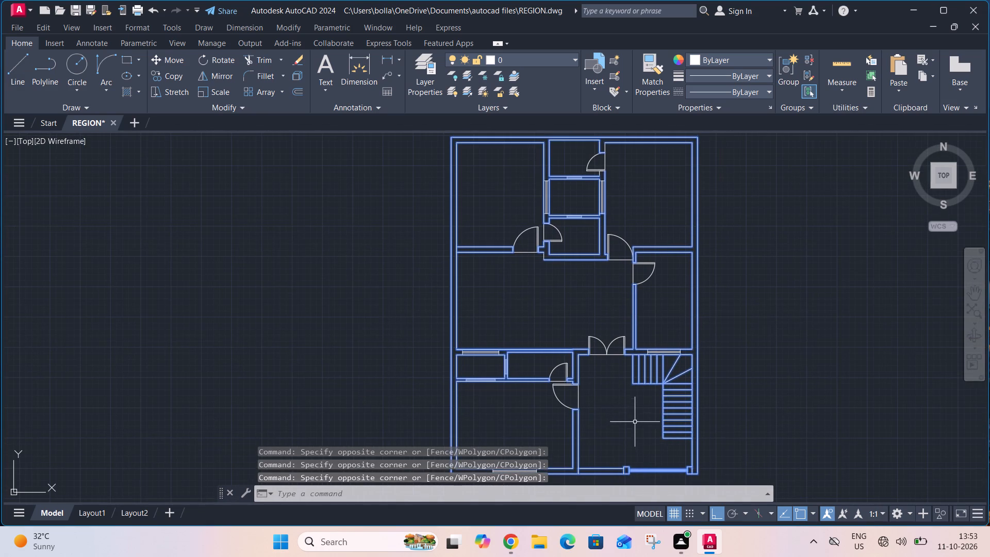
left_click(543, 59)
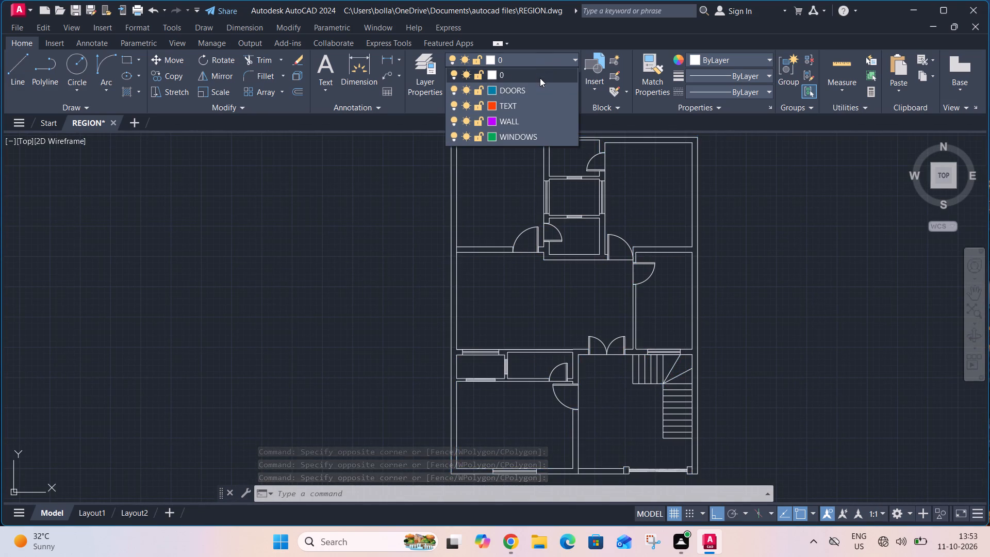
left_click(521, 123)
Select the tall window in the left wall of the middle small room in the upper part of the plan.
scroll(543, 193, "up", 3)
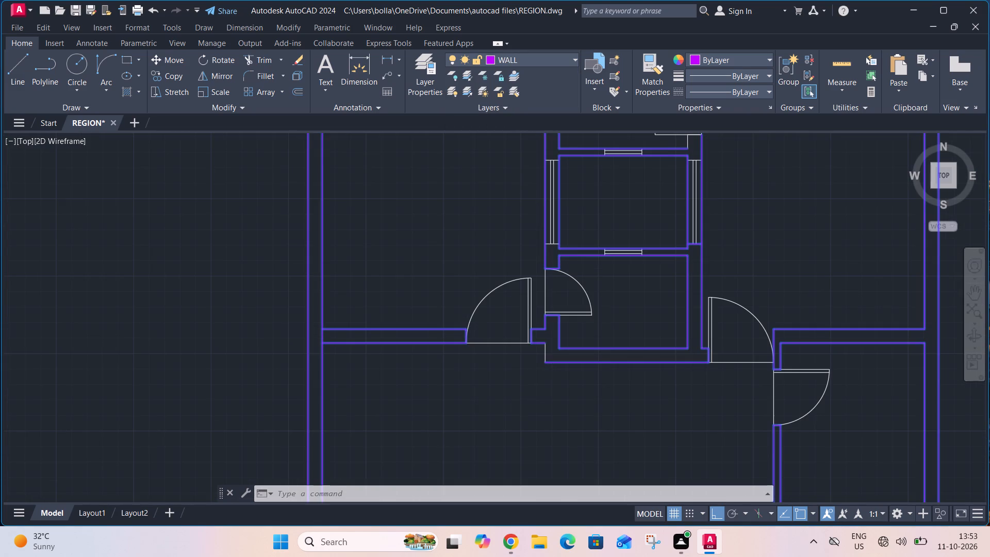
middle_click_drag(543, 192, 424, 345)
scroll(424, 345, "up", 1)
left_click(415, 250)
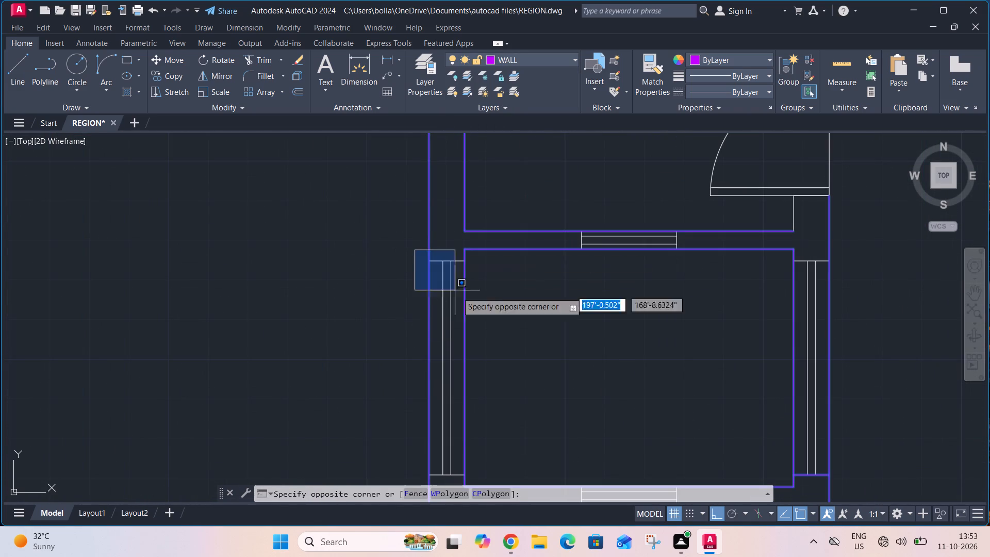
scroll(498, 331, "down", 1)
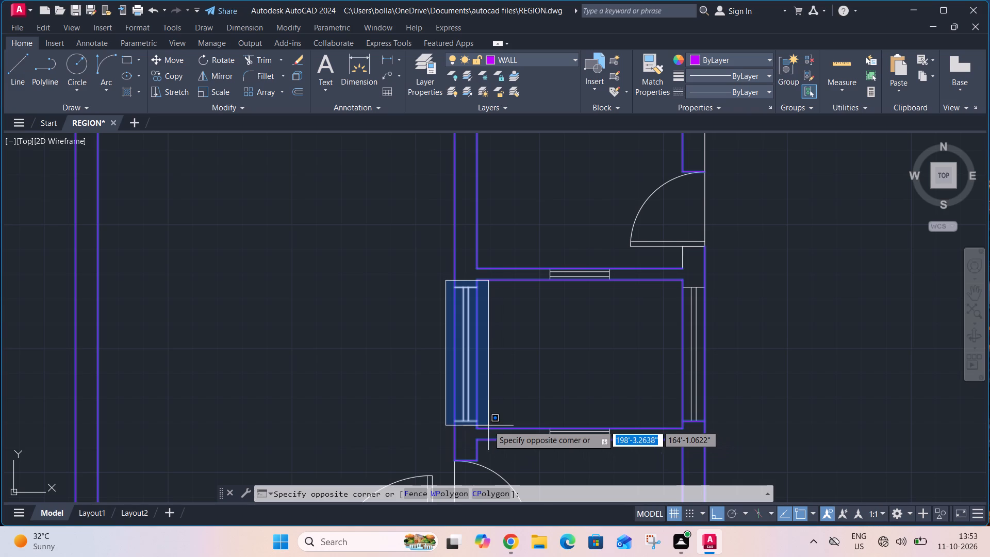
left_click(486, 425)
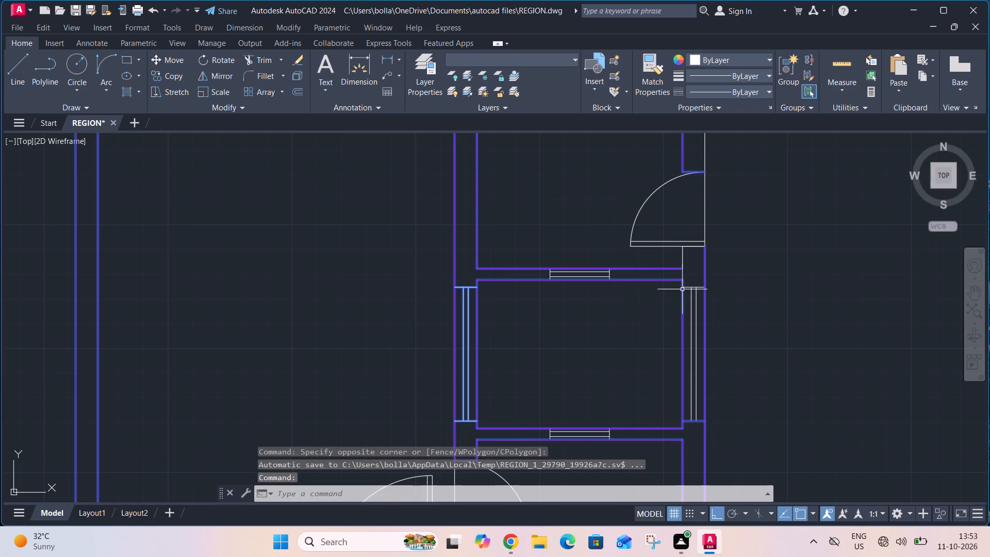
Add the tall window in the right wall of the same middle small room to the selection.
scroll(679, 284, "up", 3)
left_click(678, 277)
scroll(773, 328, "down", 2)
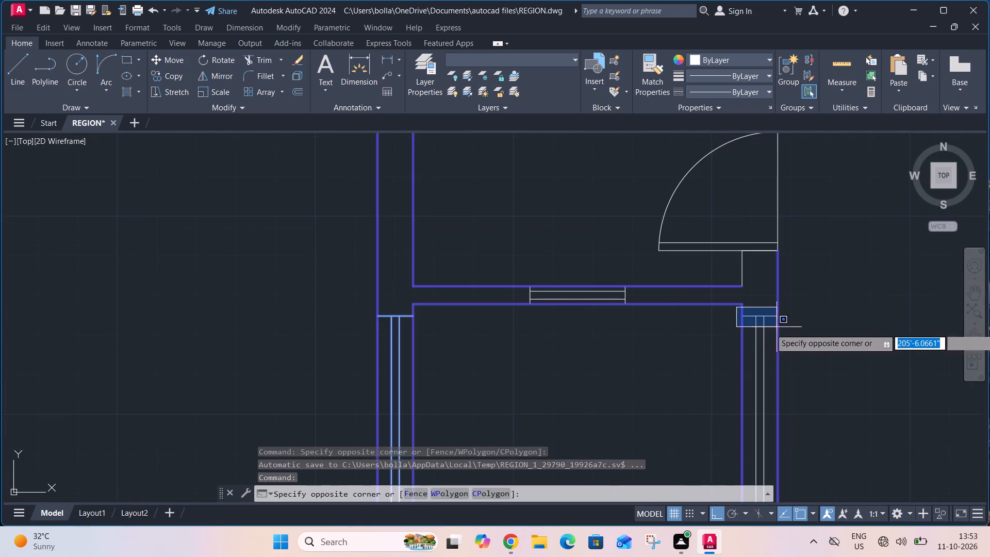
scroll(792, 378, "down", 2)
middle_click_drag(798, 381, 589, 245)
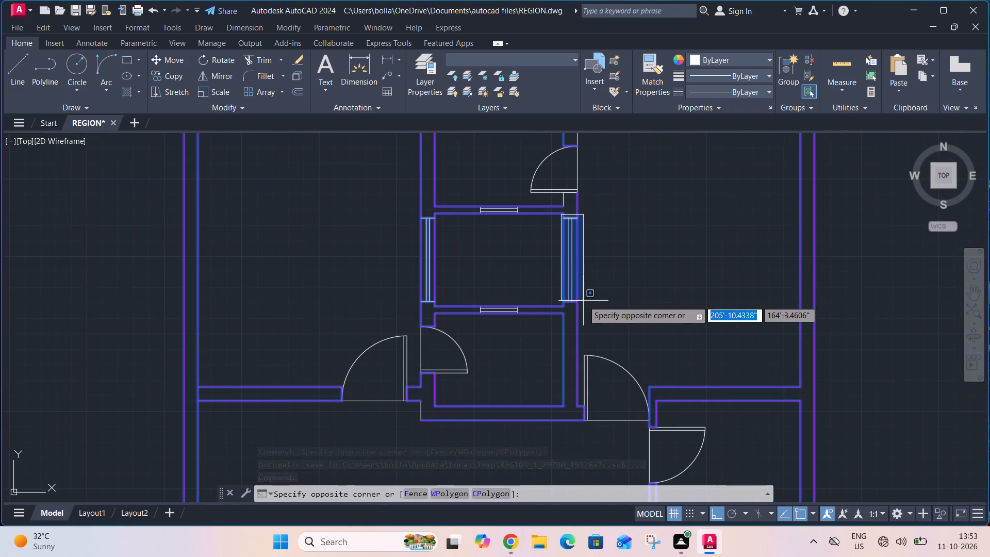
scroll(591, 310, "up", 3)
left_click(585, 280)
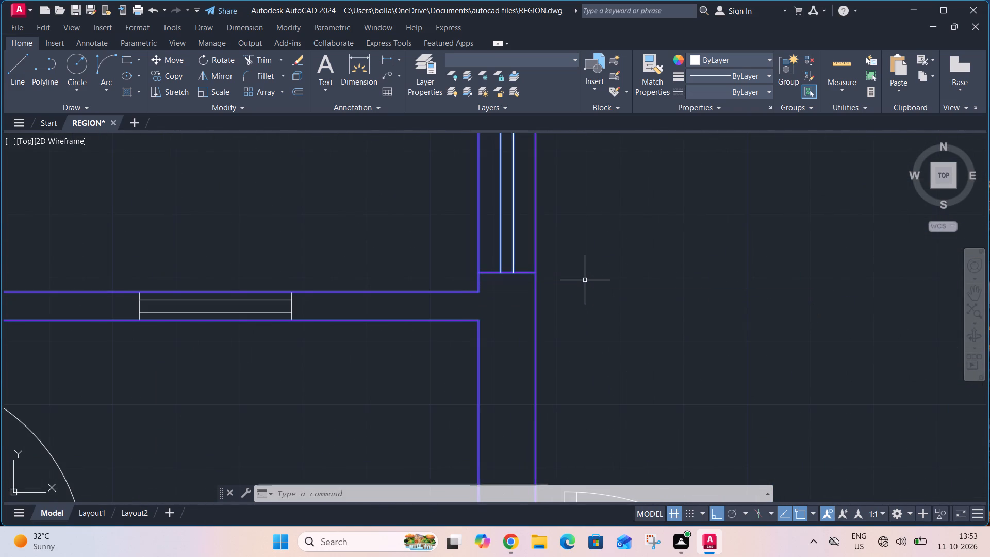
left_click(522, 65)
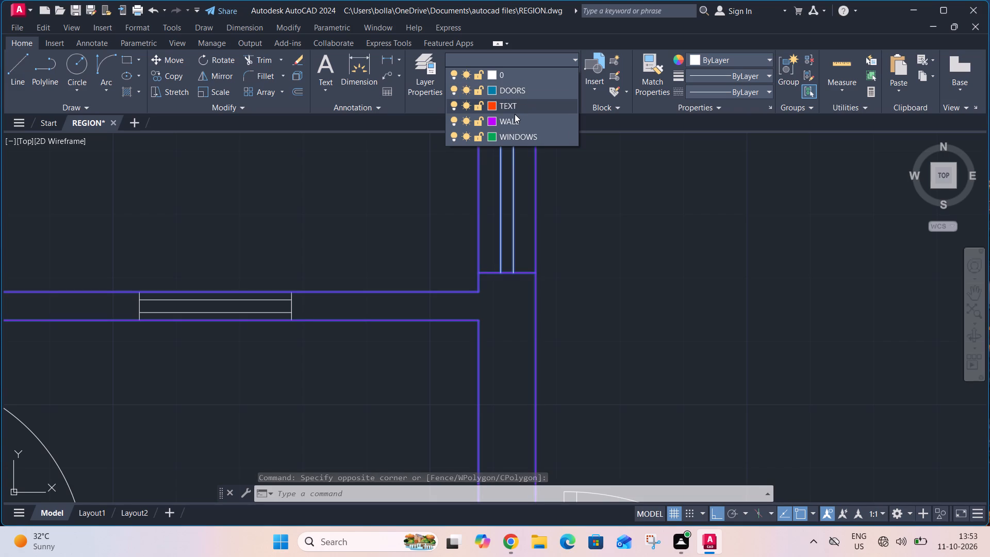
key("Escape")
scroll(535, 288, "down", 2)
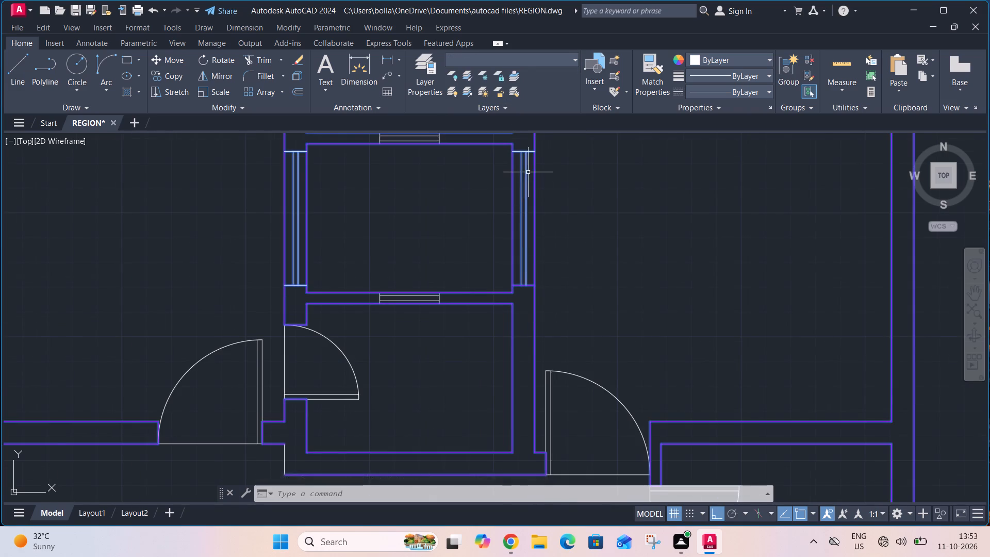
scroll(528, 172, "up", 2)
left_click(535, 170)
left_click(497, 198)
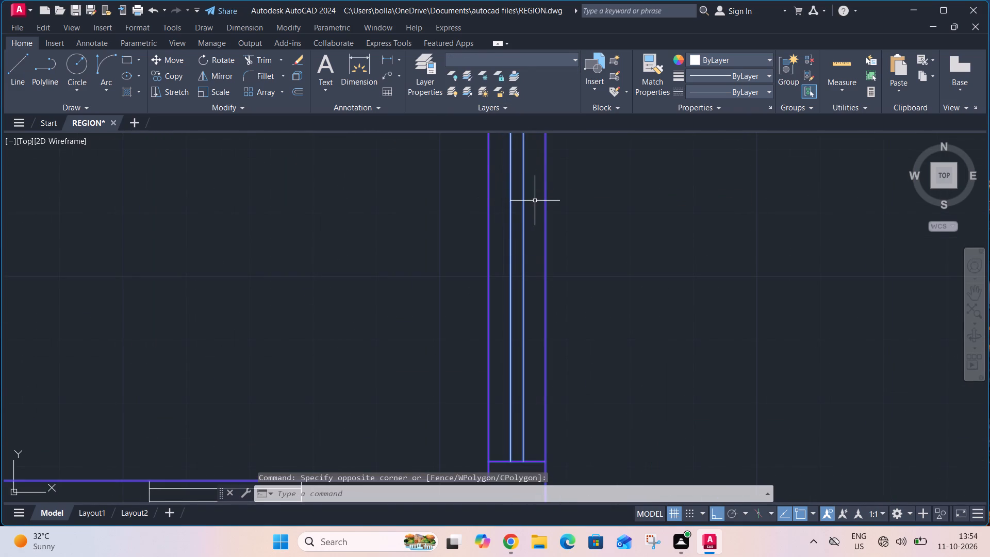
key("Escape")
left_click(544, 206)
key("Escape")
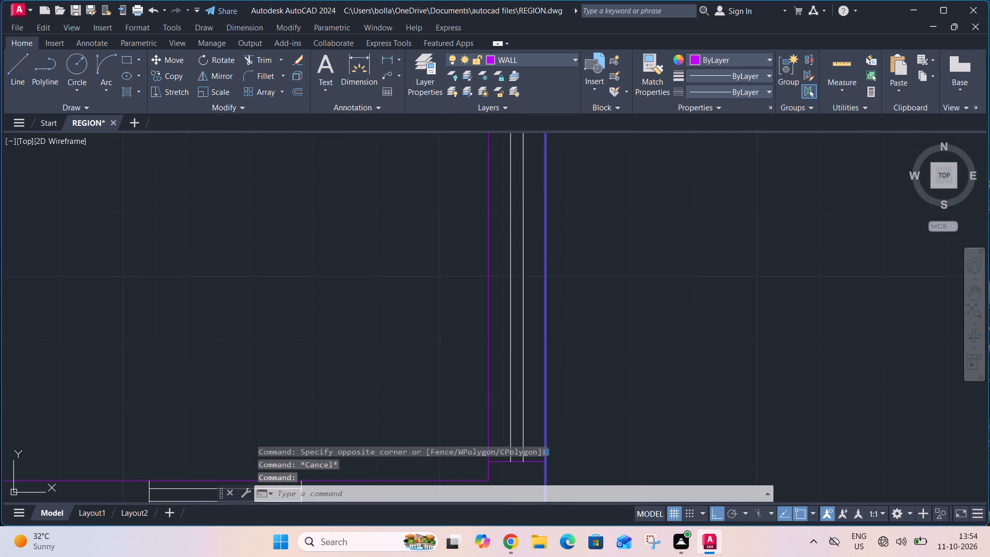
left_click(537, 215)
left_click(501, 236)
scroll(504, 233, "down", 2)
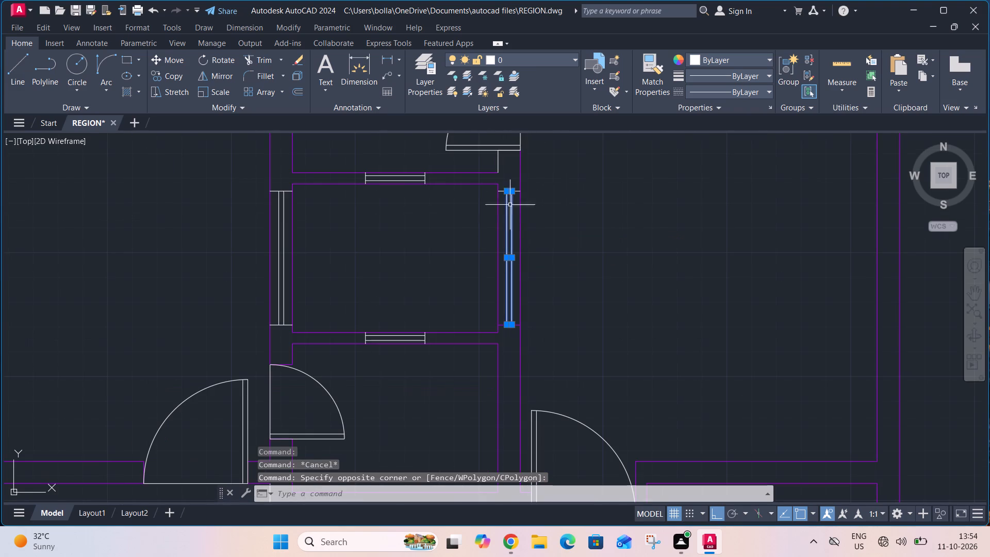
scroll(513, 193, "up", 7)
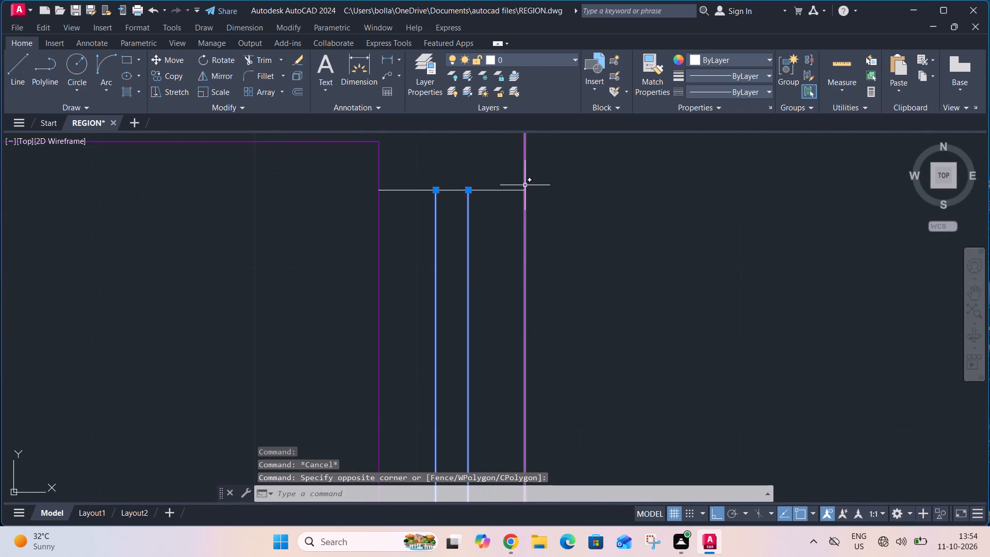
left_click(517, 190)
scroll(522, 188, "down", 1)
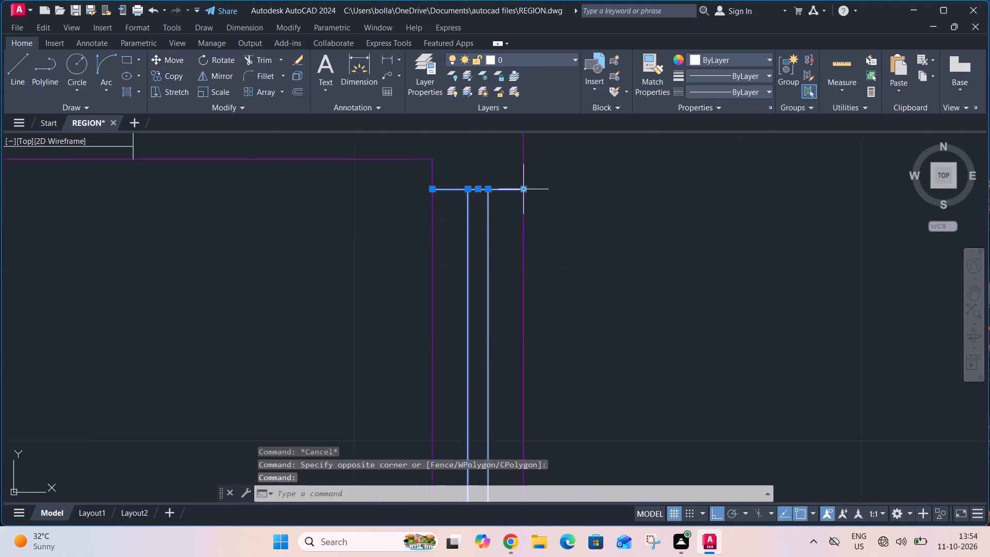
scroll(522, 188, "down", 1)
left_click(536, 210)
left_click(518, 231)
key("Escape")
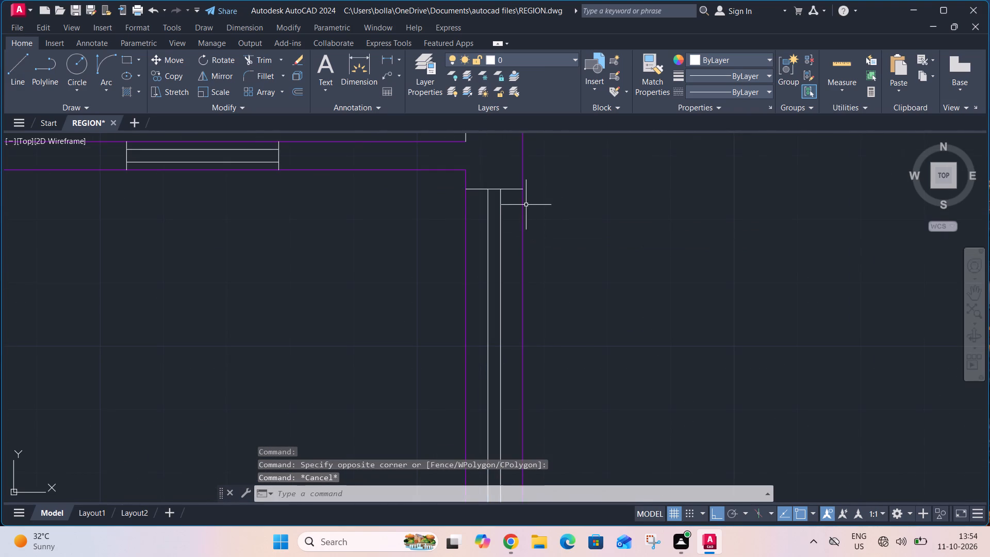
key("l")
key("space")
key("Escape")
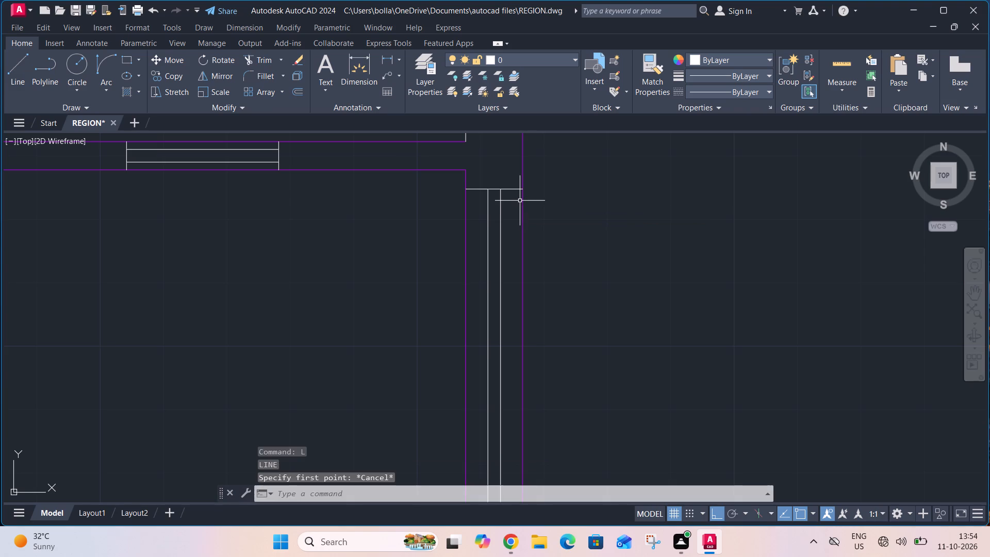
Draw vertical lines along the outer and inner faces of the middle small room's right-wall window to close its long sides.
key("l")
key("space")
left_click(521, 189)
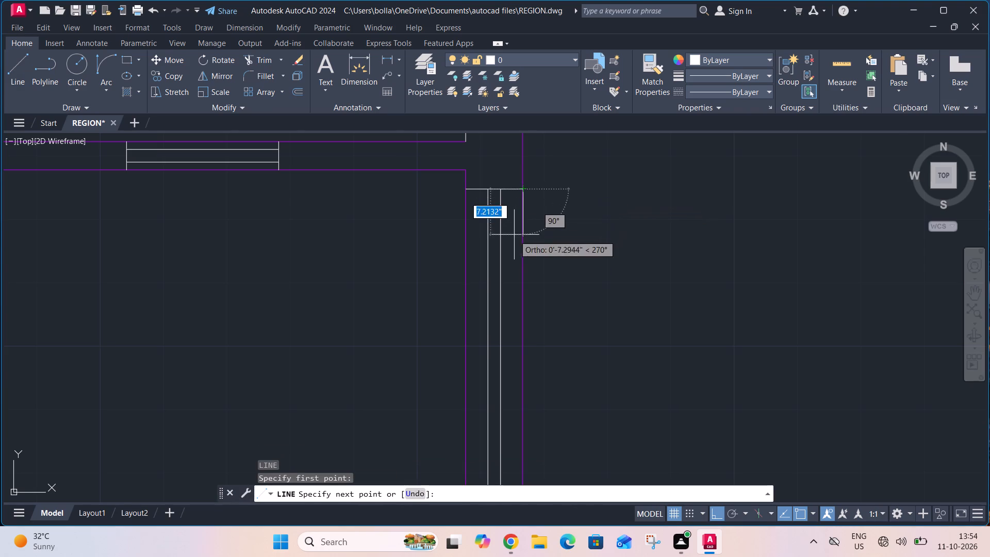
scroll(516, 232, "down", 2)
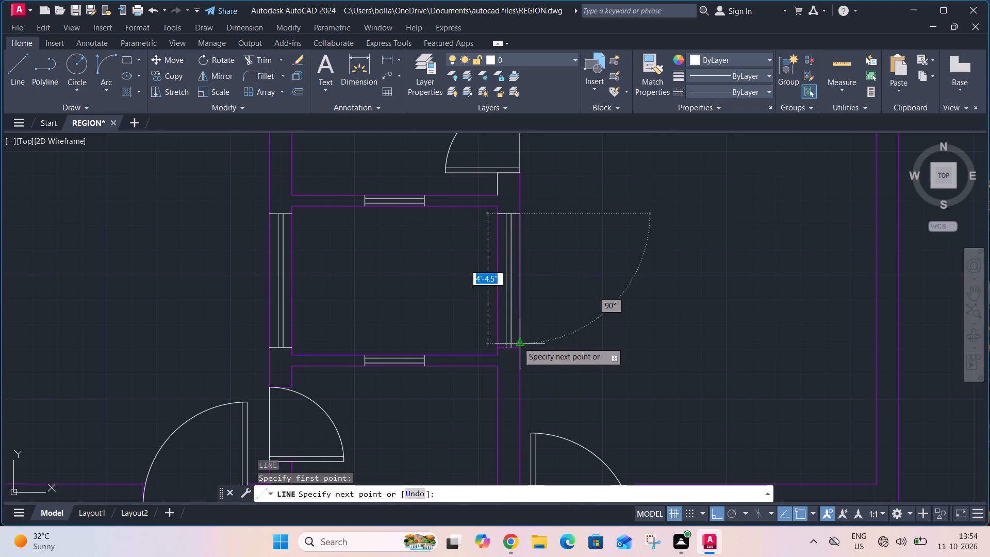
left_click(517, 348)
key("Escape")
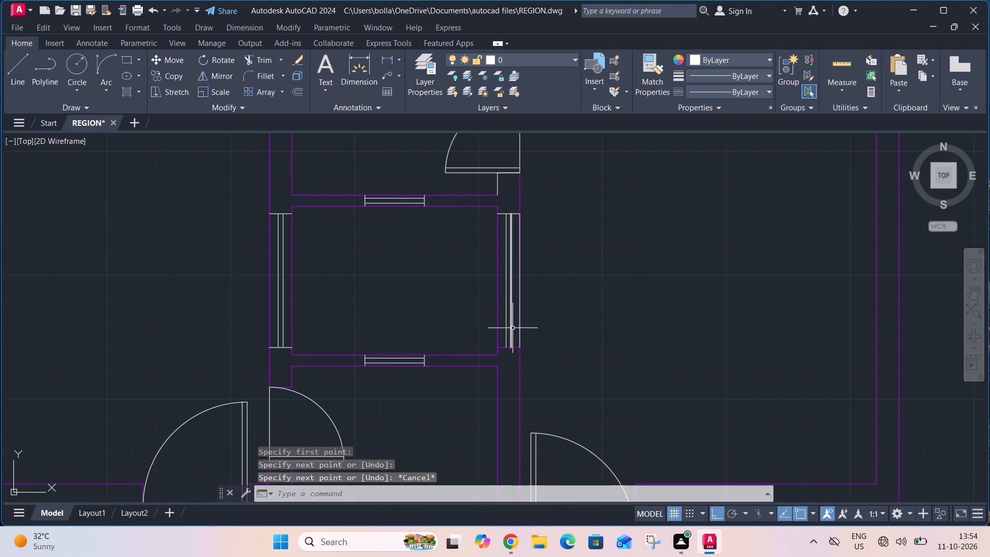
key("space")
left_click(498, 344)
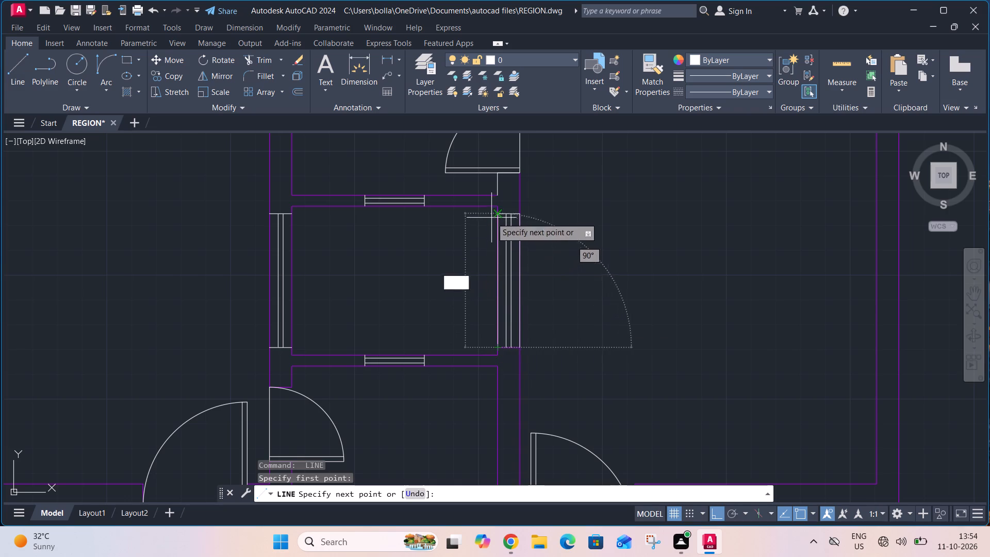
left_click(496, 212)
key("Escape")
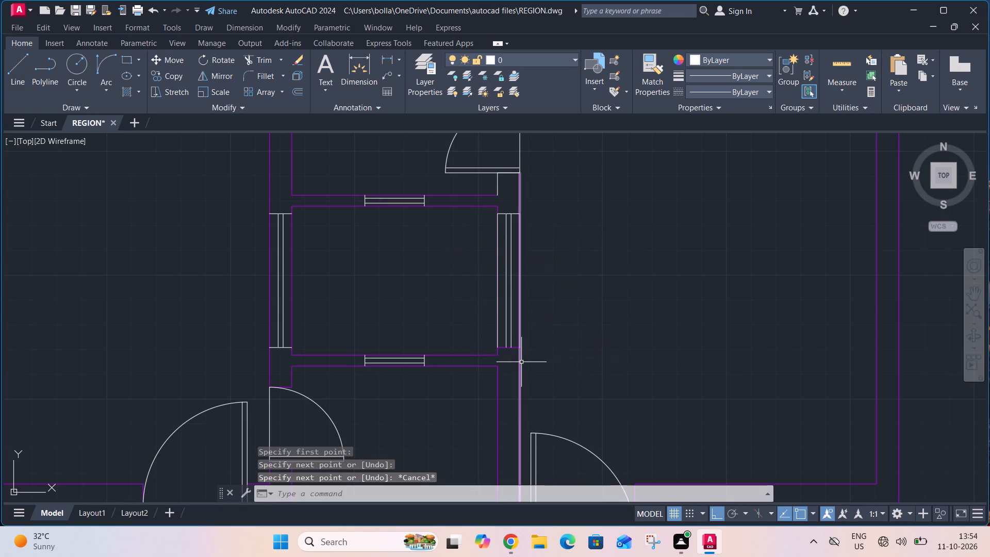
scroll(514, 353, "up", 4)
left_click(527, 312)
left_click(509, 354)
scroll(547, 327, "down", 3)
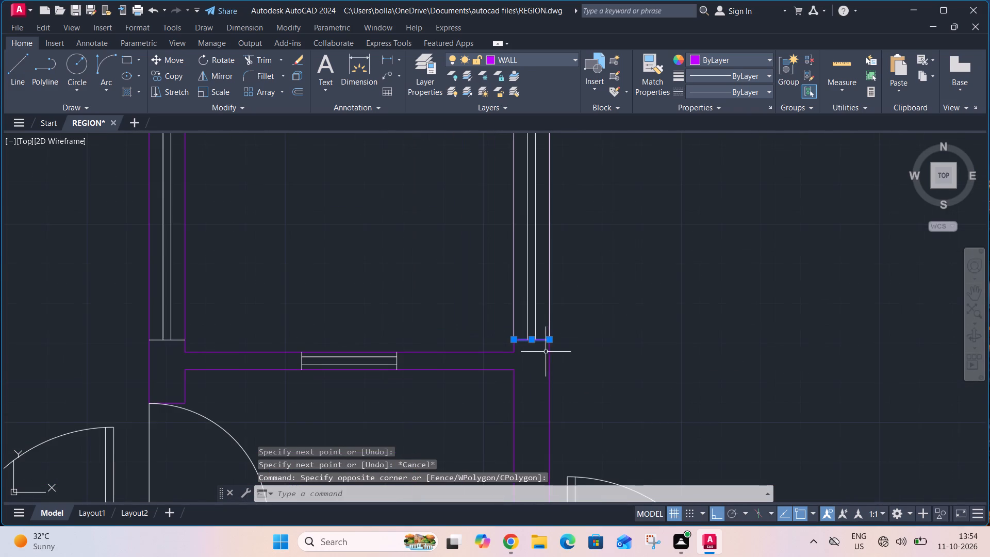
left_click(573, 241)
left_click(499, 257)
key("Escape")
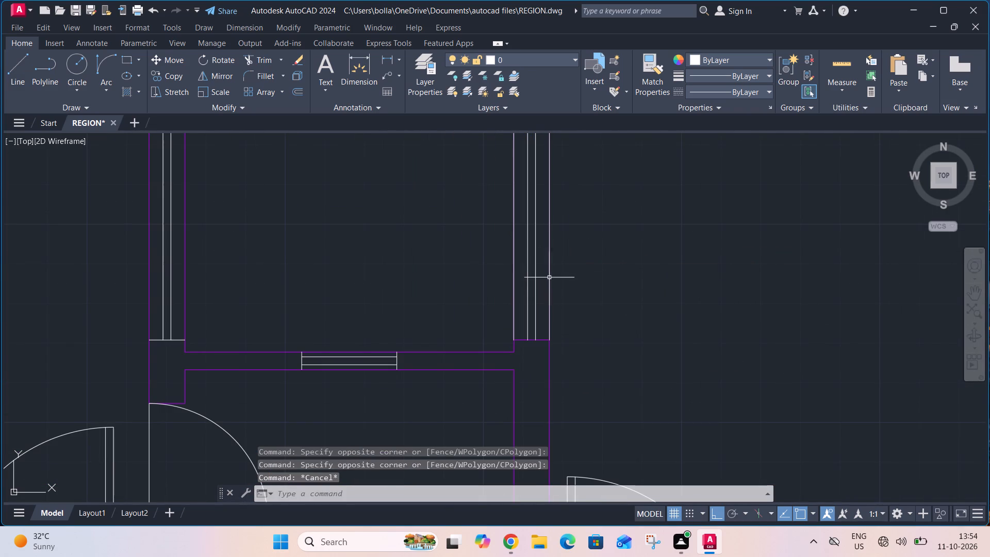
Move all lines of the tall window in the middle small room's right wall to the DOORS layer.
scroll(568, 274, "down", 2)
scroll(542, 226, "up", 3)
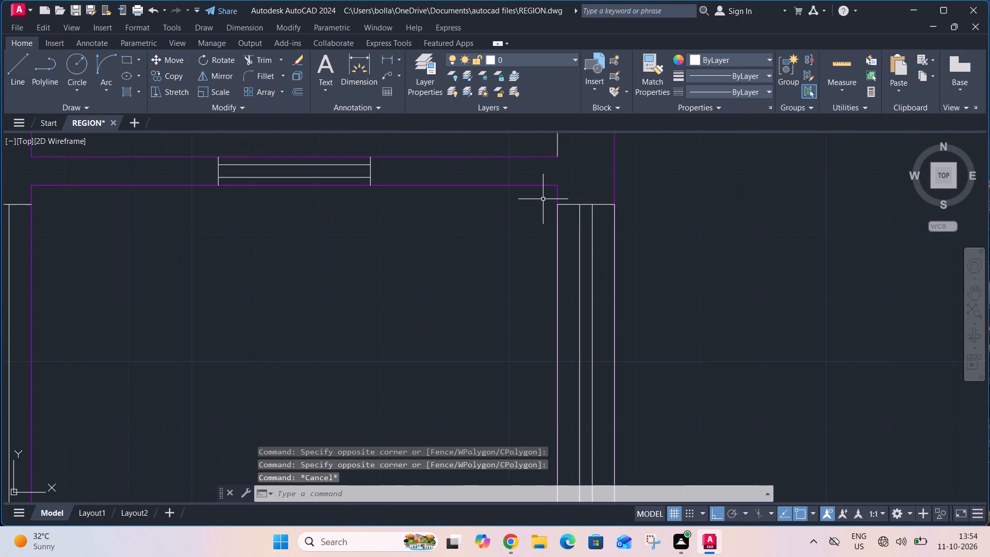
left_click(543, 196)
scroll(596, 227, "down", 1)
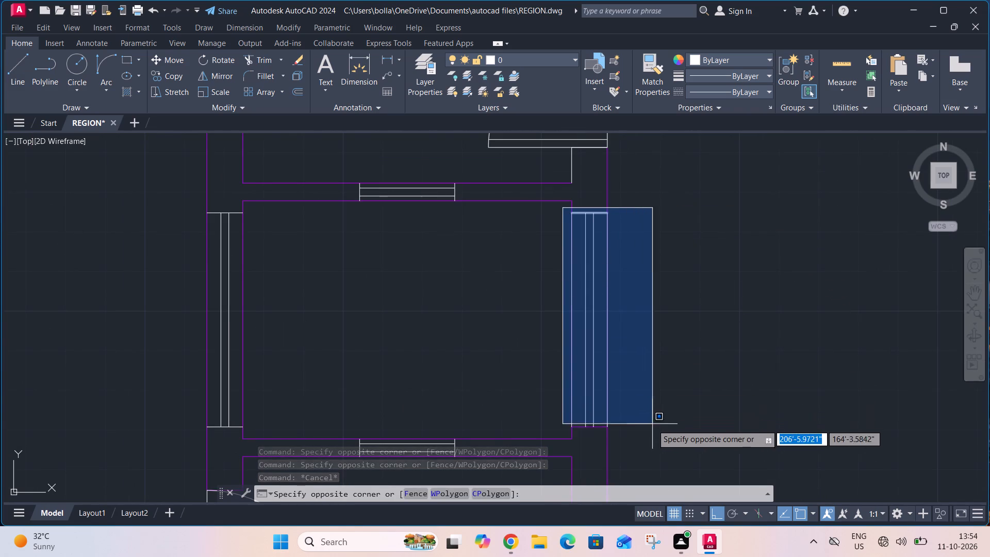
left_click(659, 433)
left_click(535, 57)
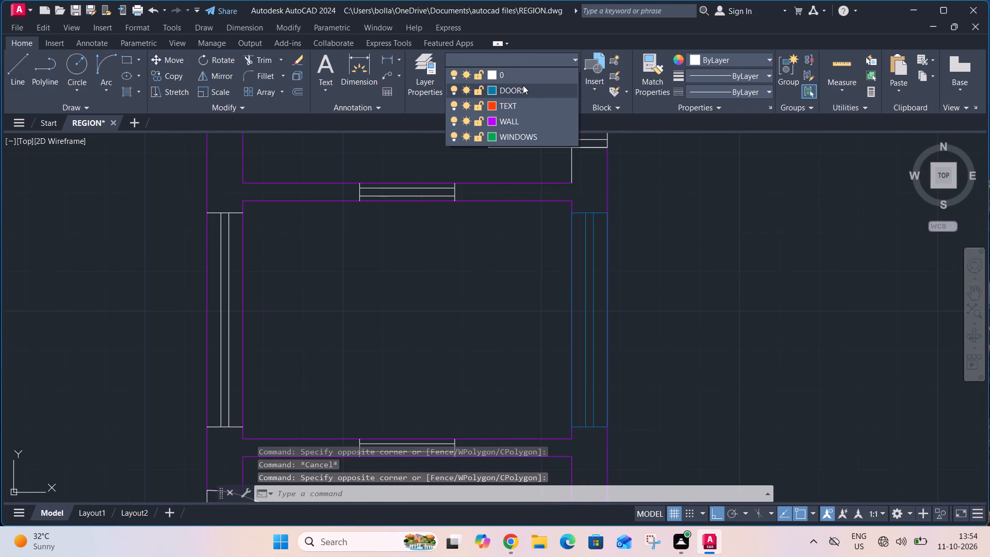
left_click(523, 85)
Change the DOORS layer colour to green, index colour 104.
left_click(493, 58)
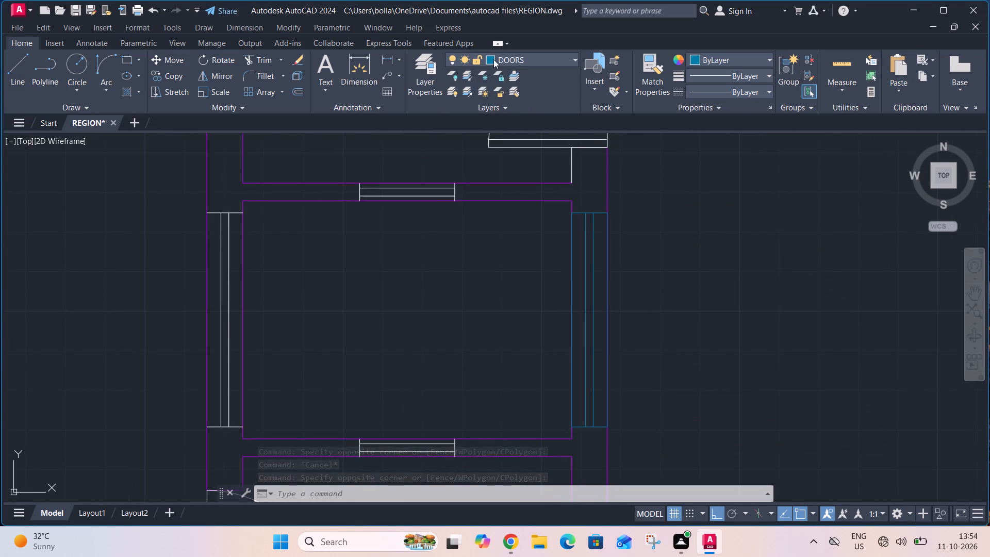
left_click(493, 90)
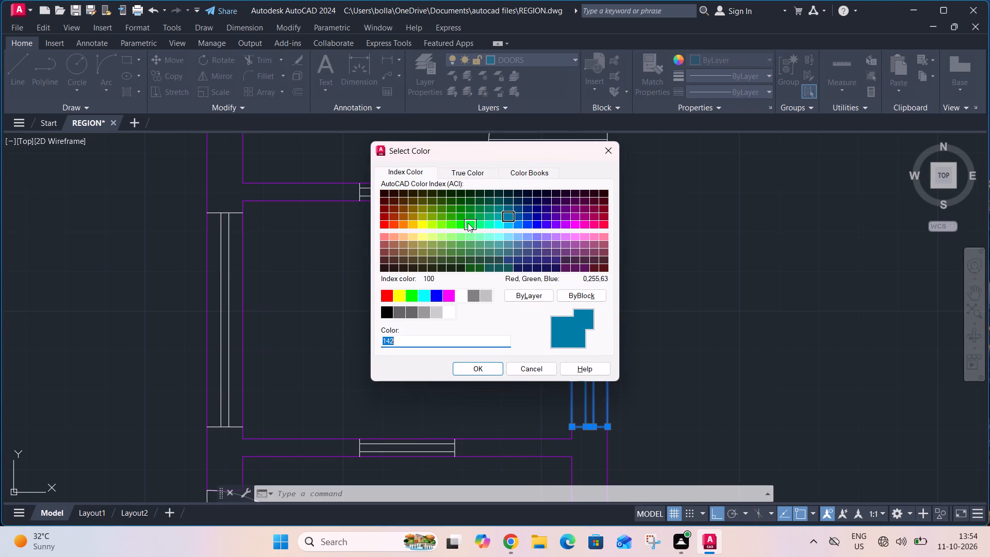
left_click(467, 208)
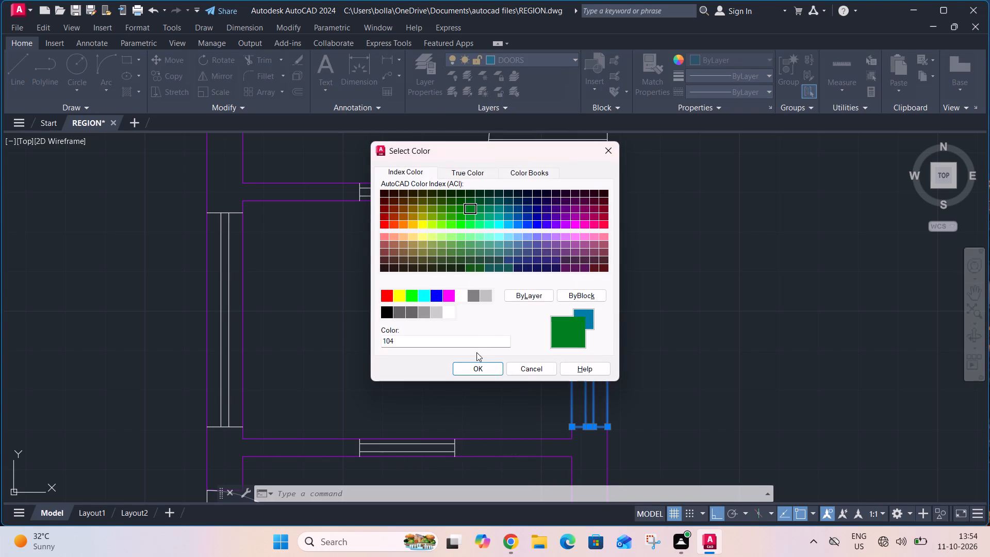
left_click(475, 369)
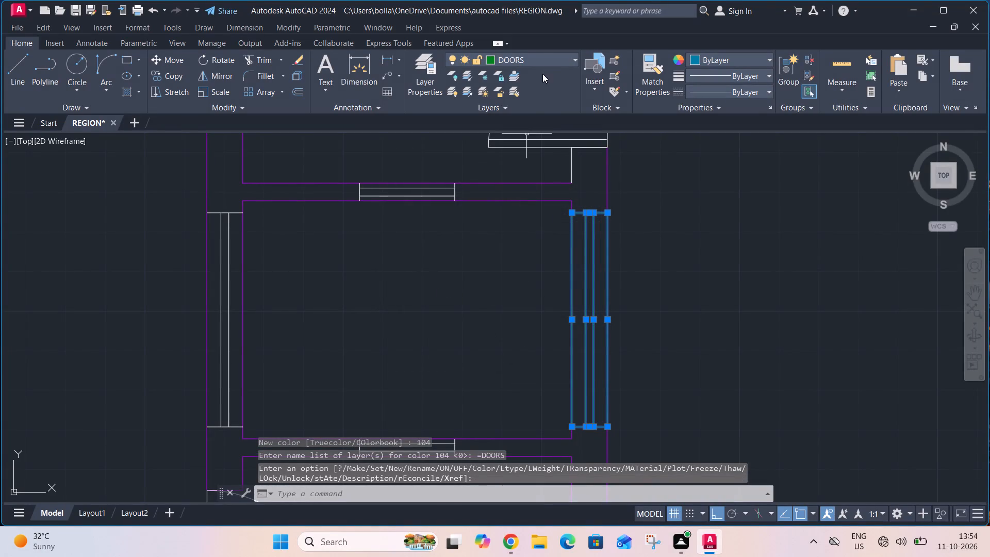
key("Escape")
Draw 2' horizontal lines along the upper and lower edges of the small window in the middle small room's top wall.
scroll(547, 283, "down", 3)
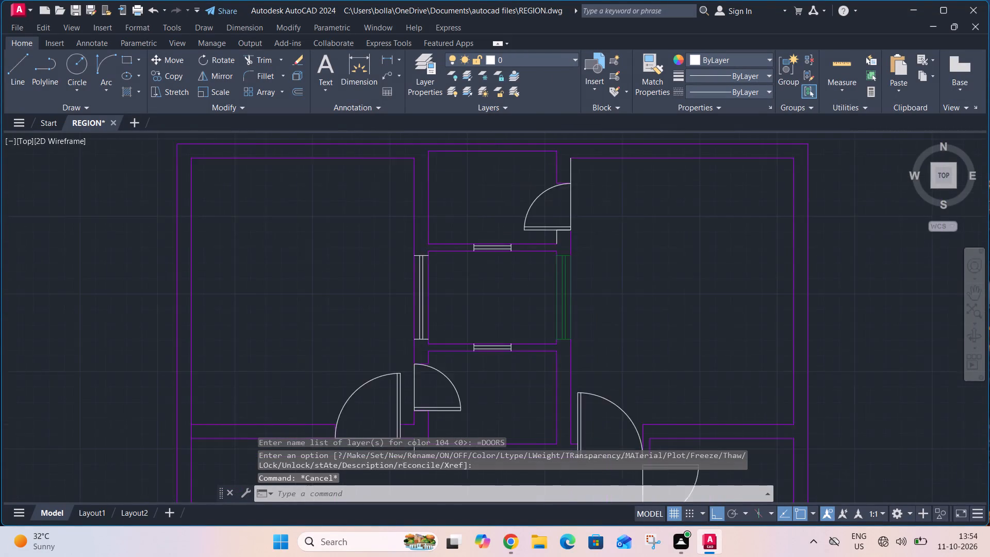
scroll(504, 253, "up", 3)
key("l")
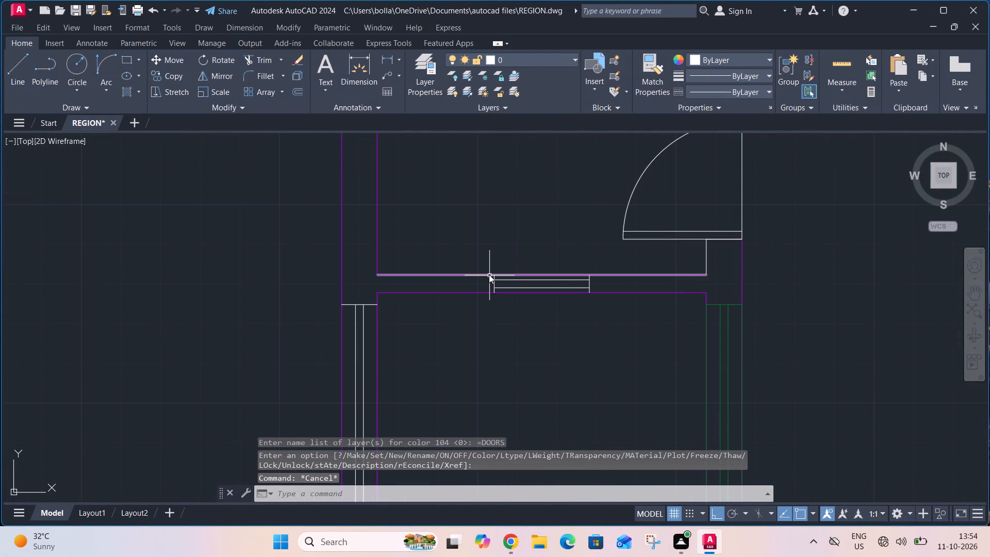
key("space")
scroll(493, 275, "up", 1)
left_click(493, 275)
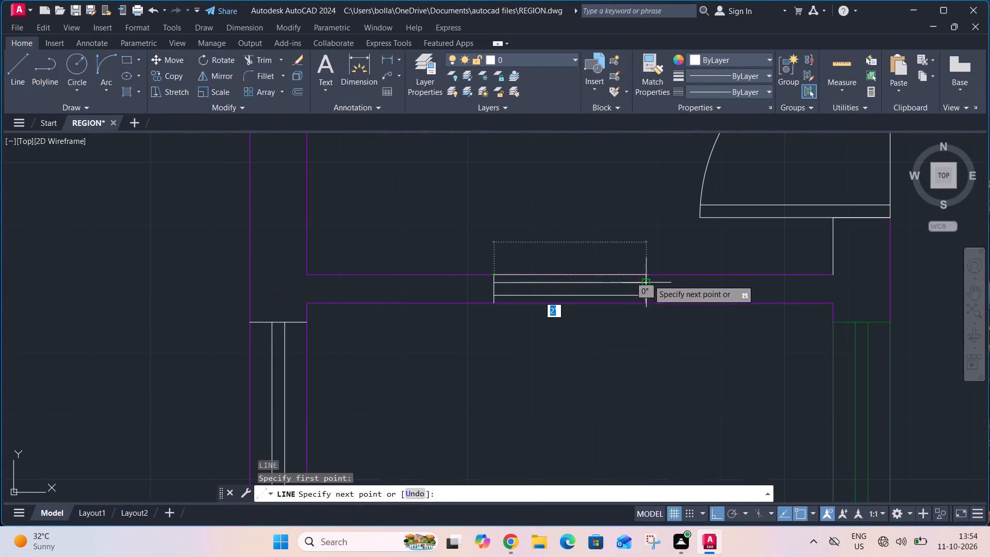
left_click(644, 273)
key("Escape")
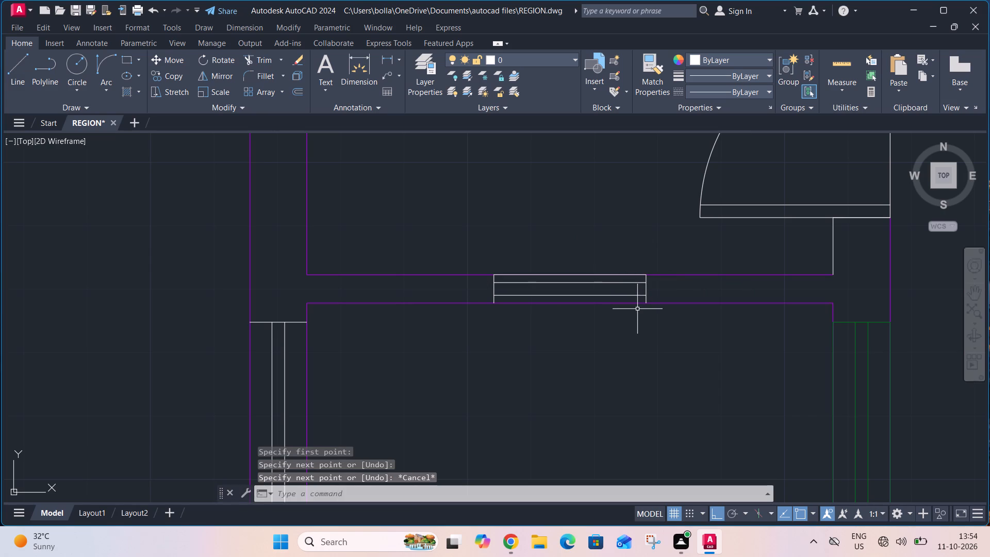
type("L")
key("space")
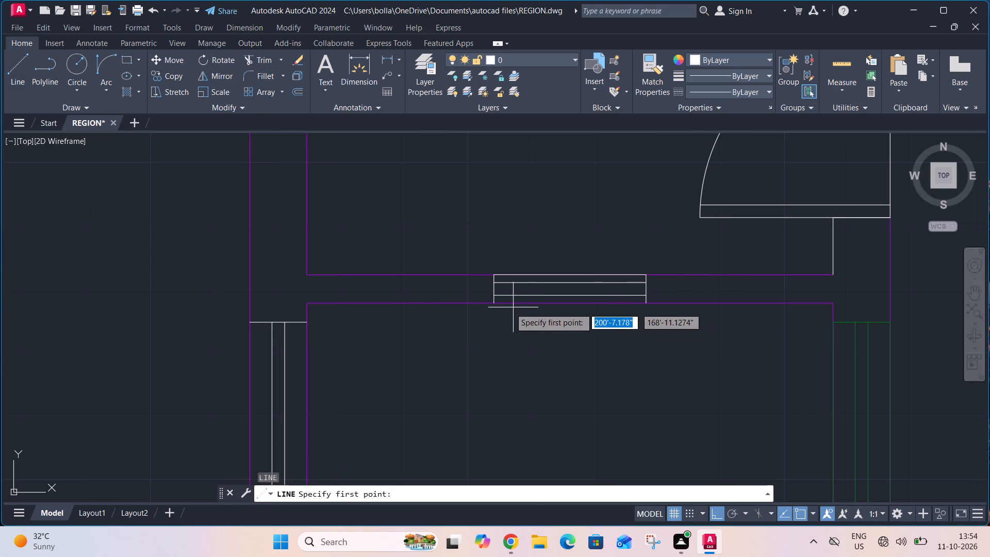
left_click(496, 303)
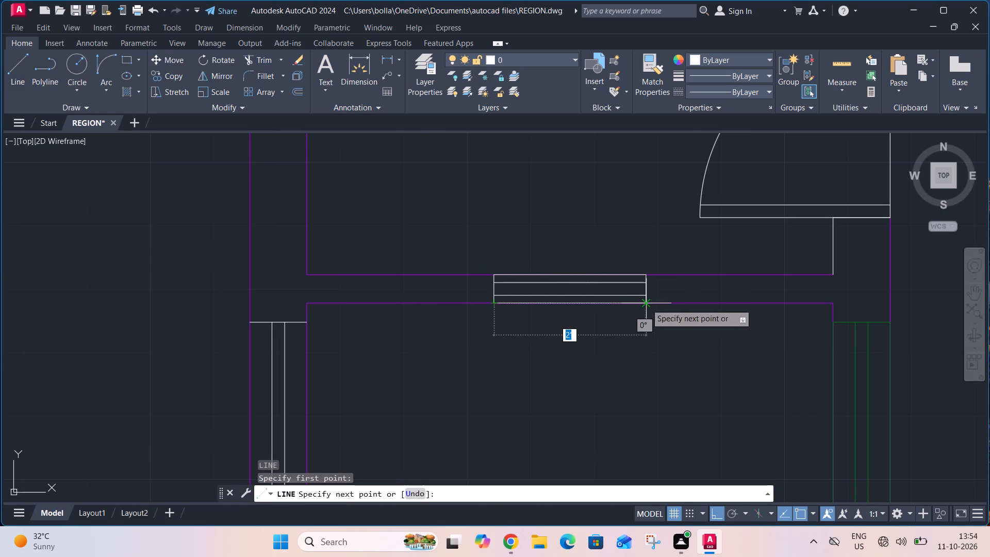
left_click(646, 304)
key("Escape")
Draw vertical lines along the inner and outer faces of the middle small room's left-wall window to close its long sides.
scroll(619, 273, "down", 3)
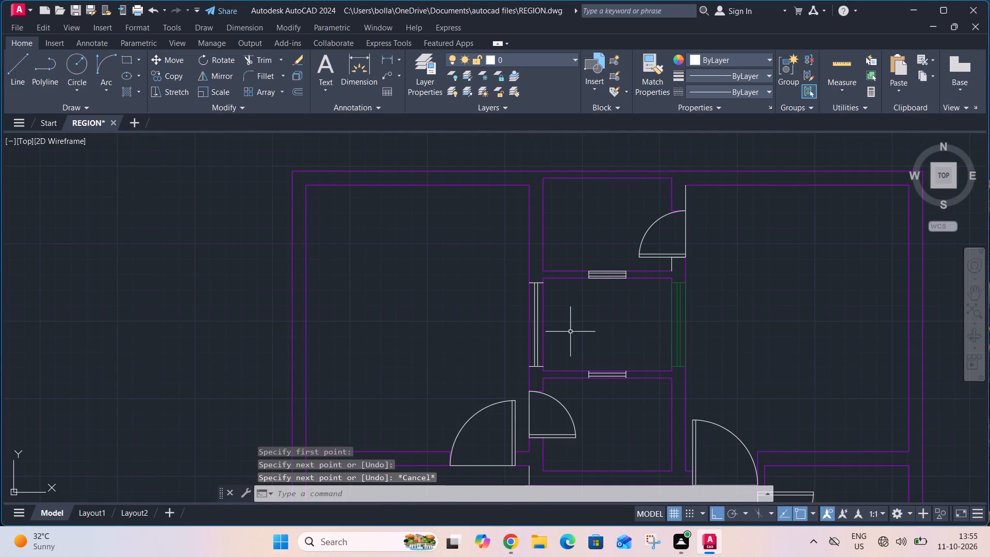
key("l")
key("space")
scroll(542, 284, "up", 2)
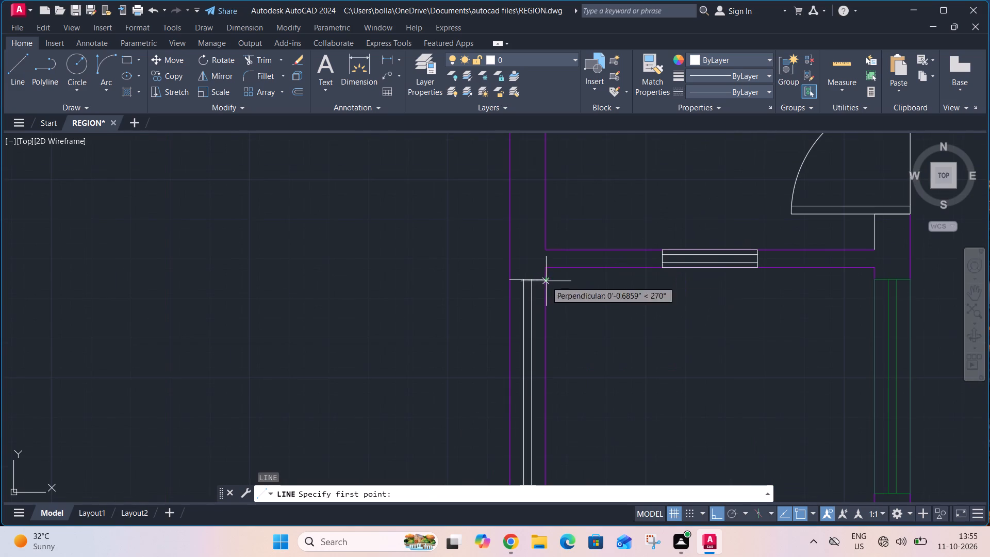
left_click(547, 280)
scroll(553, 282, "down", 1)
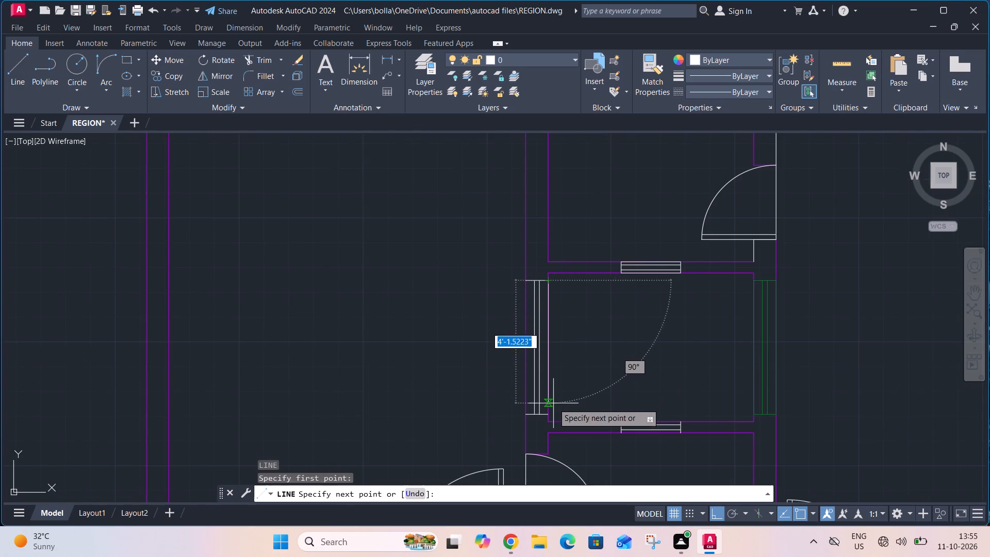
left_click(551, 413)
key("Escape")
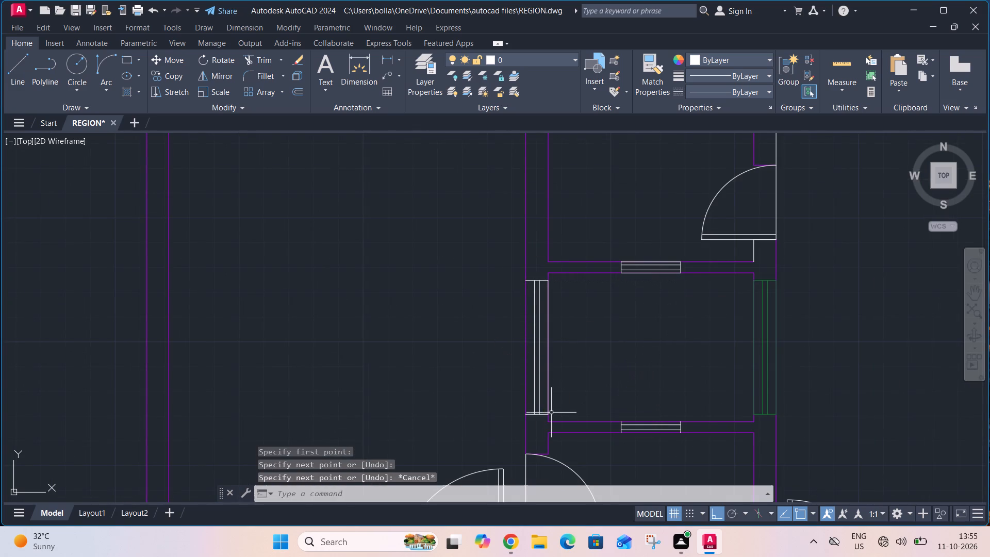
key("l")
key("space")
left_click(526, 279)
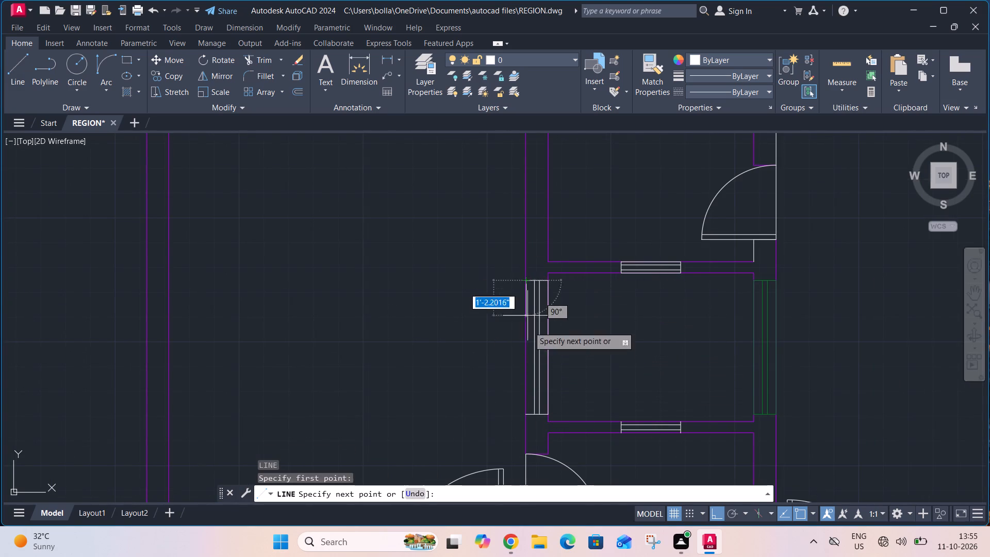
left_click(527, 418)
key("Escape")
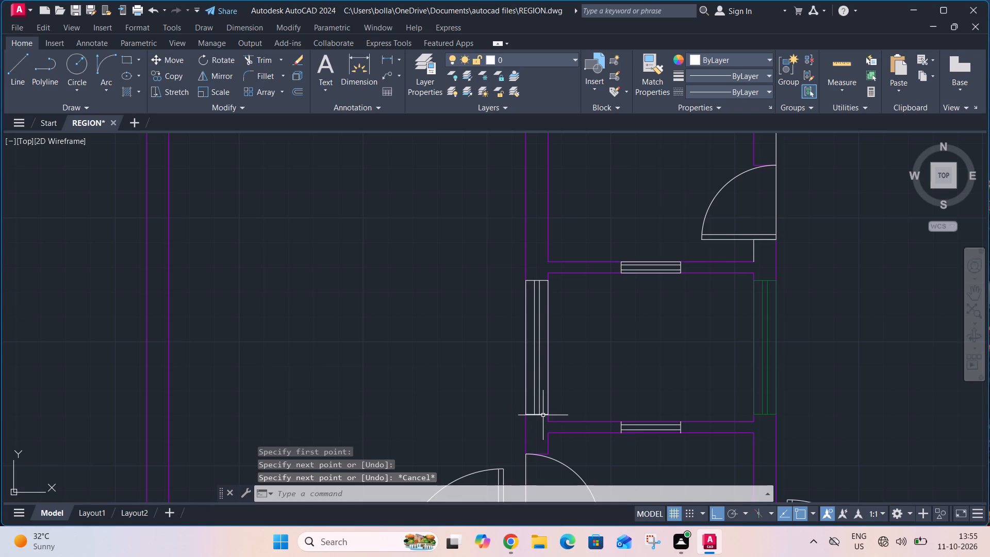
Draw horizontal lines along the upper and lower edges of the small window in the middle small room's bottom wall.
key("l")
key("space")
scroll(619, 422, "up", 2)
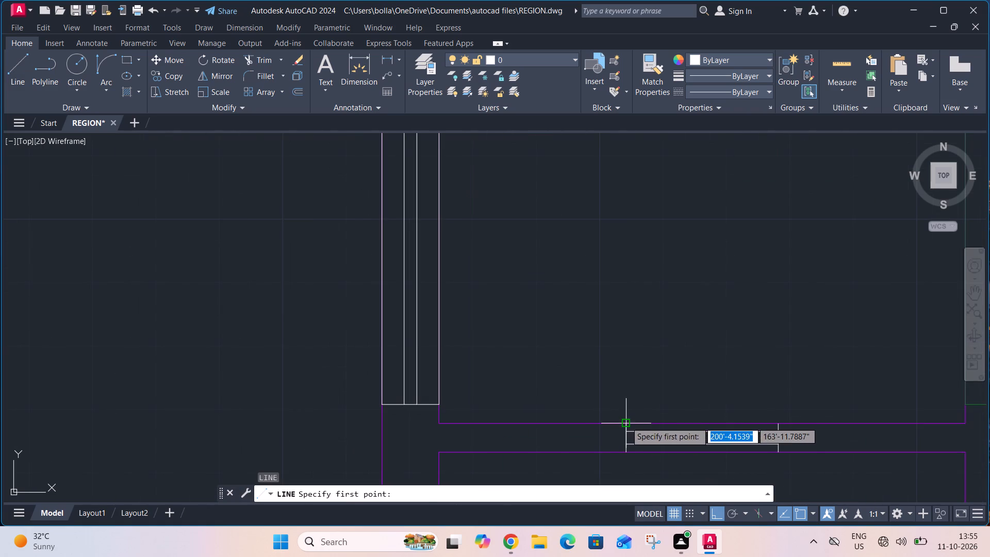
left_click(629, 425)
left_click(778, 422)
key("Escape")
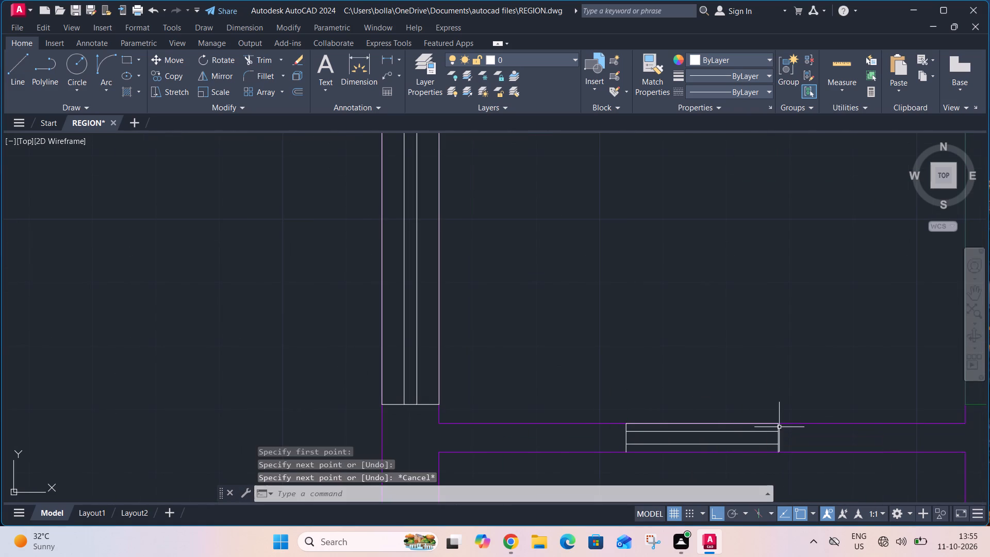
key("space")
left_click(625, 449)
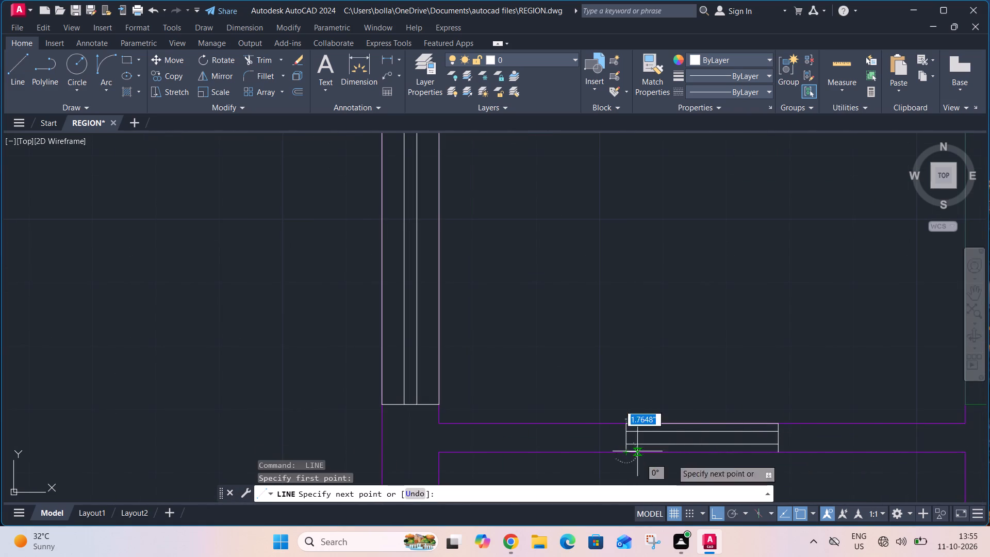
left_click(781, 452)
key("Escape")
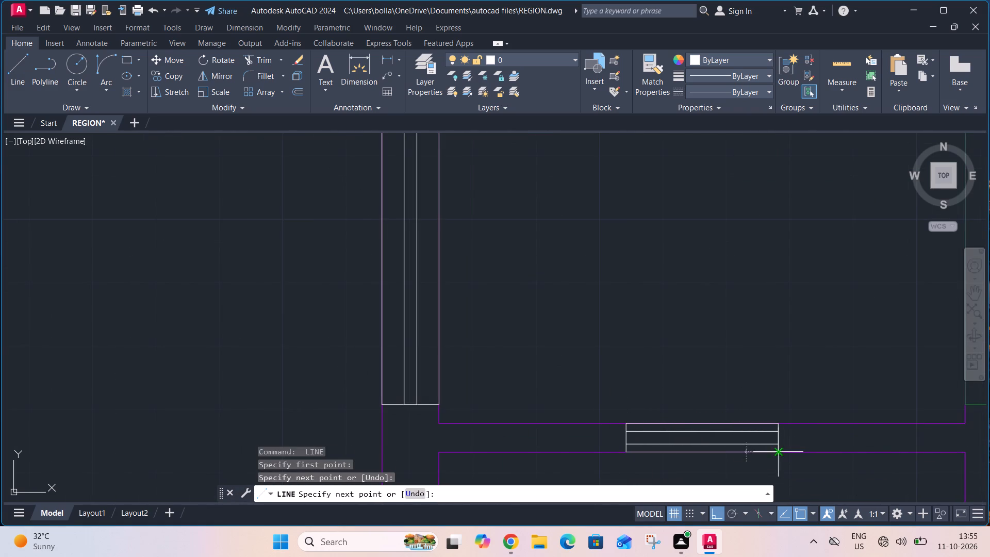
Move all lines of the middle small room's bottom-wall, left-wall and top-wall windows to the WINDOWS layer.
left_click(615, 409)
left_click(805, 476)
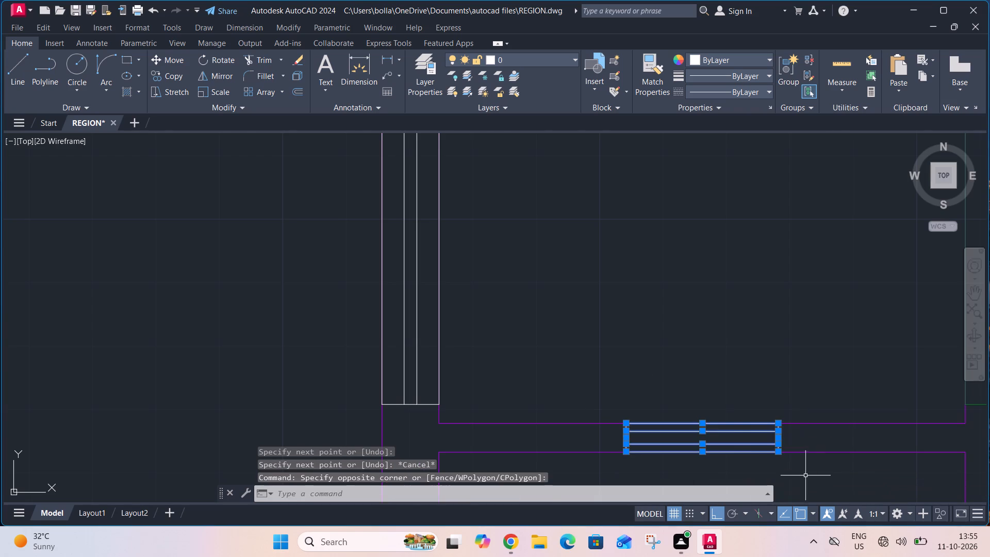
scroll(704, 405, "down", 2)
scroll(570, 267, "up", 2)
left_click(568, 267)
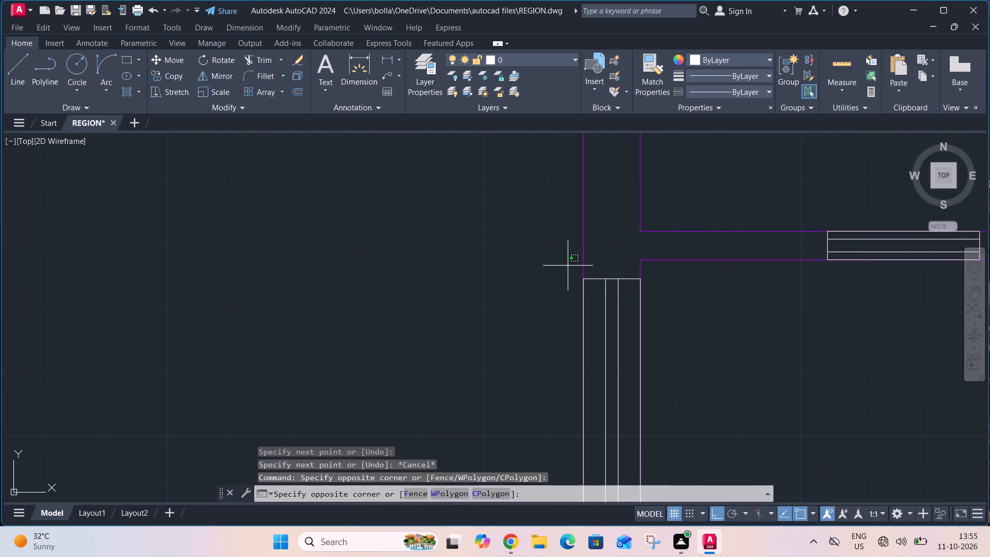
scroll(654, 294, "down", 1)
scroll(661, 354, "down", 2)
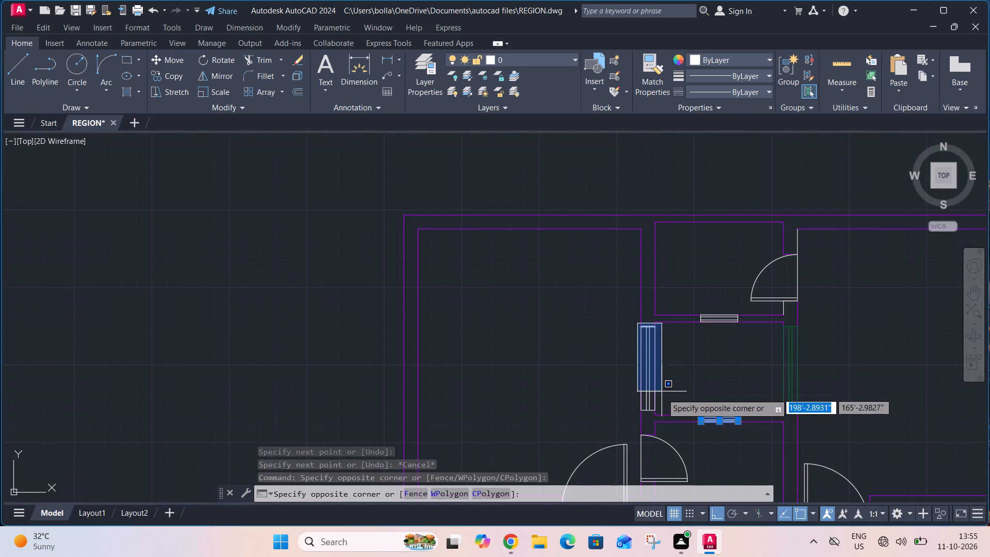
scroll(658, 414, "up", 2)
left_click(654, 412)
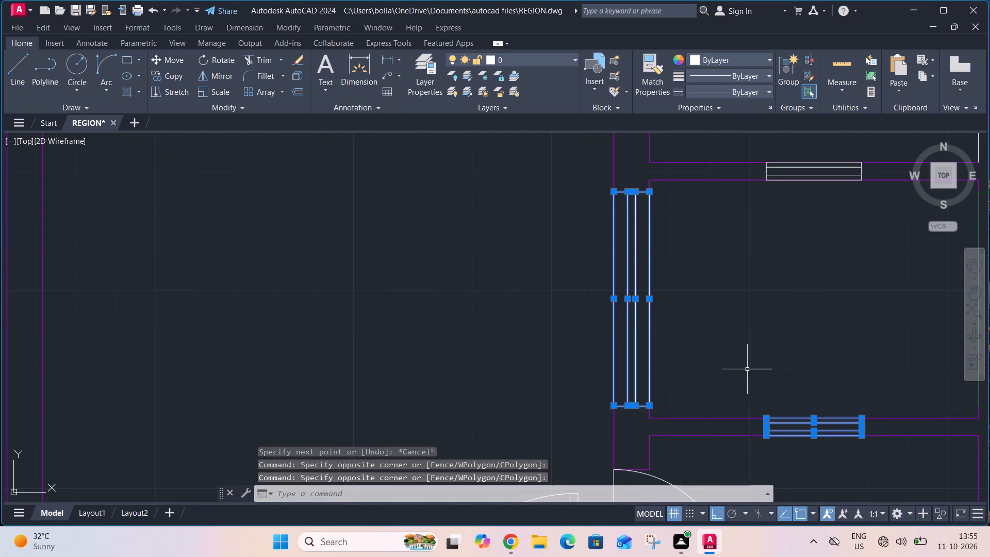
middle_click_drag(749, 367, 542, 457)
left_click(553, 232)
left_click(657, 293)
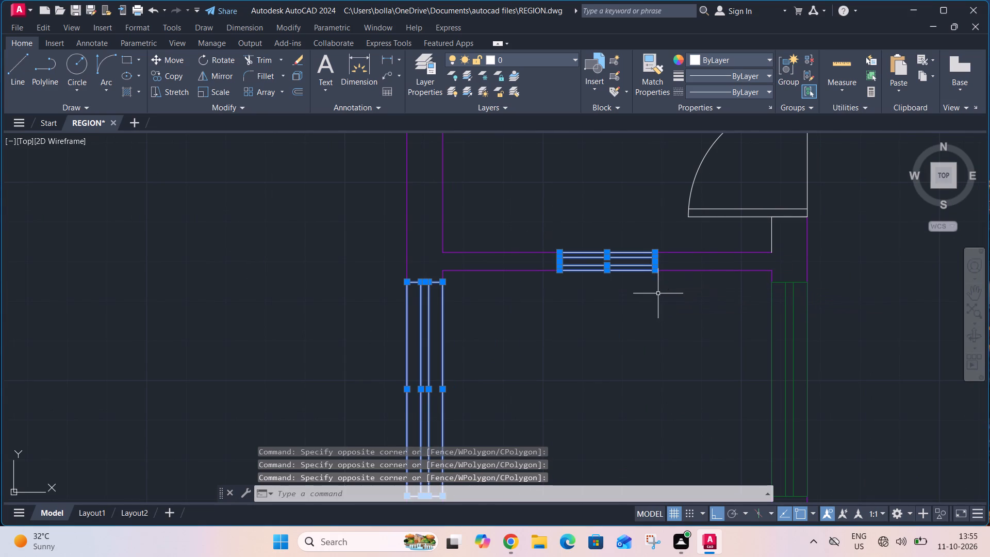
left_click(547, 58)
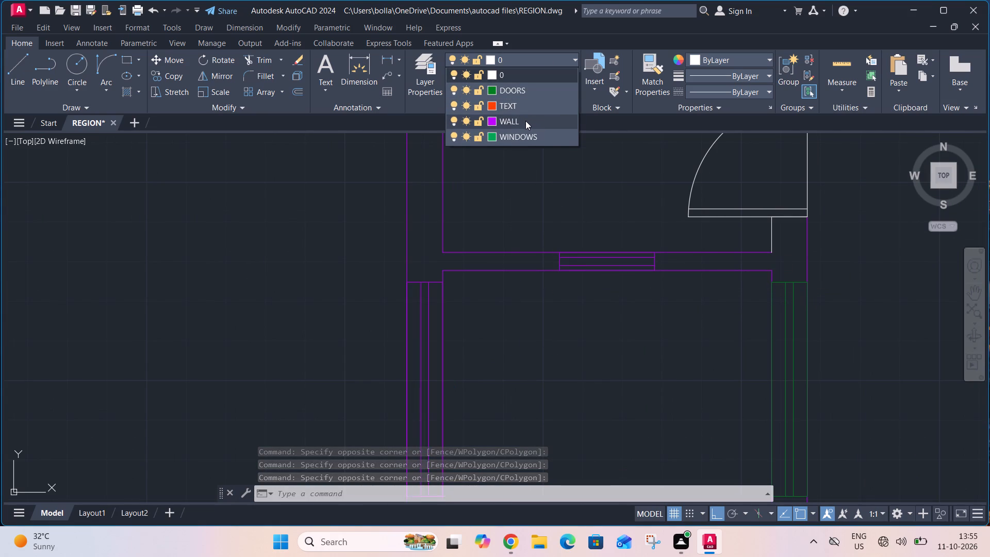
left_click(524, 135)
key("Escape")
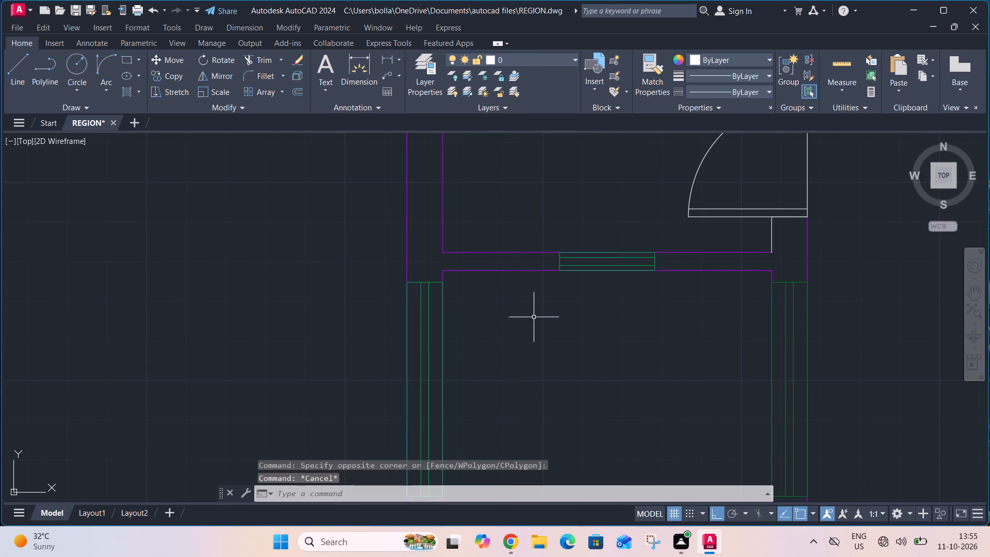
Move the two short white wall lines above and below the upper small room's door to the WALL layer.
scroll(584, 343, "down", 1)
scroll(663, 319, "down", 1)
middle_click_drag(673, 315, 513, 371)
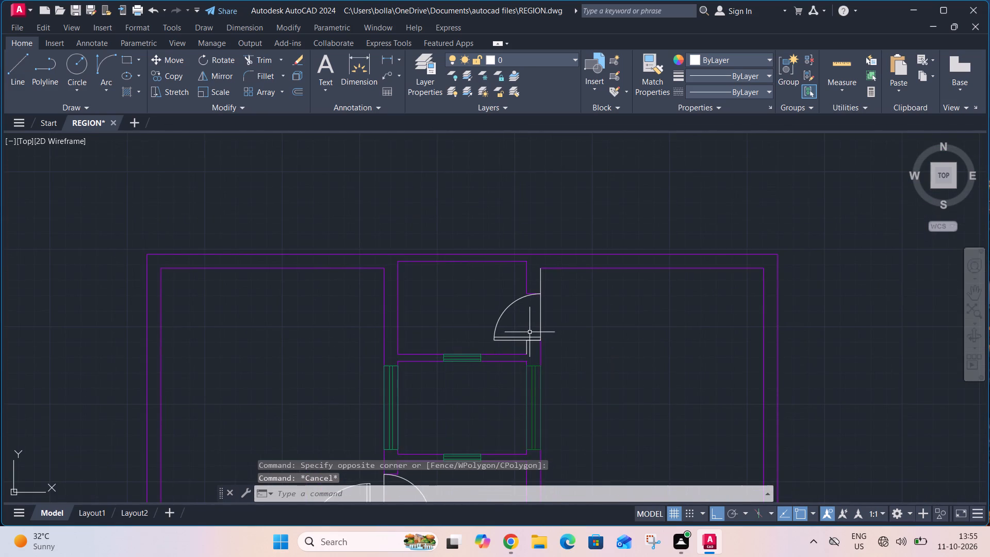
scroll(530, 332, "up", 4)
scroll(535, 320, "down", 2)
left_click(535, 352)
left_click(514, 364)
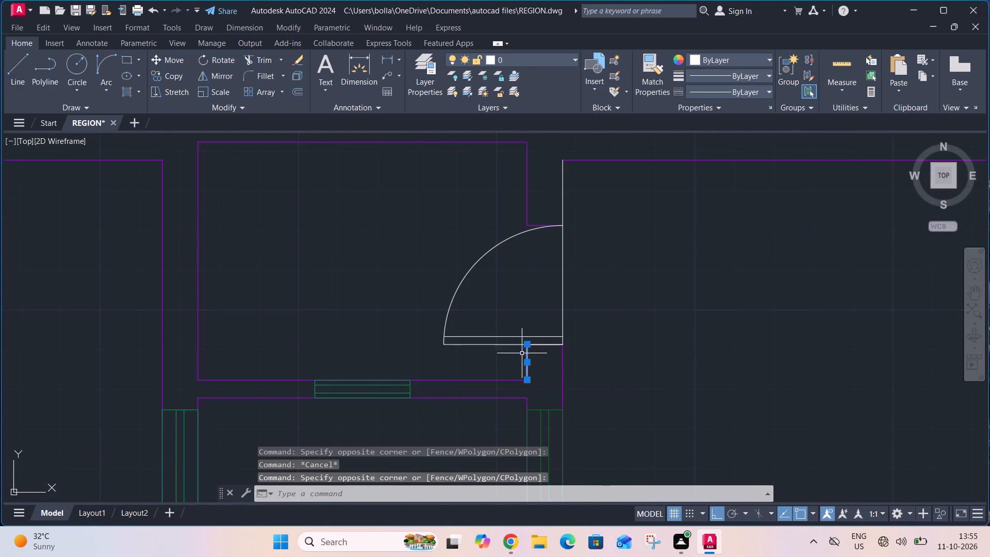
left_click(585, 175)
left_click(555, 189)
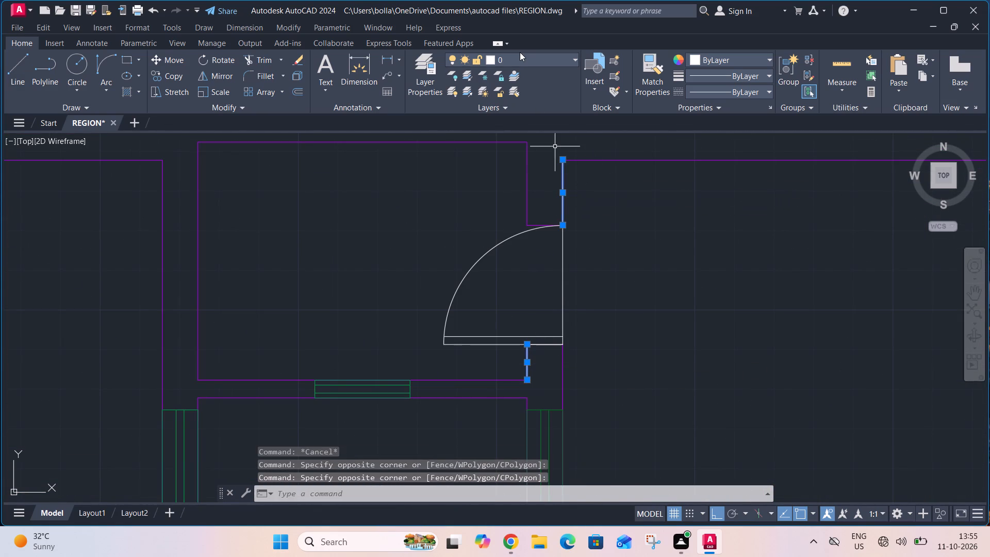
left_click(520, 57)
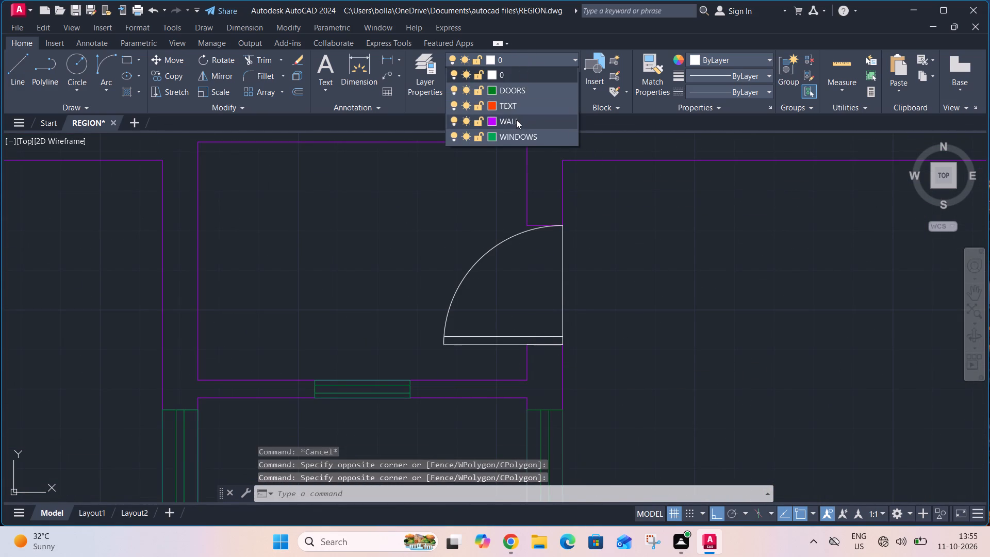
left_click(516, 120)
key("Escape")
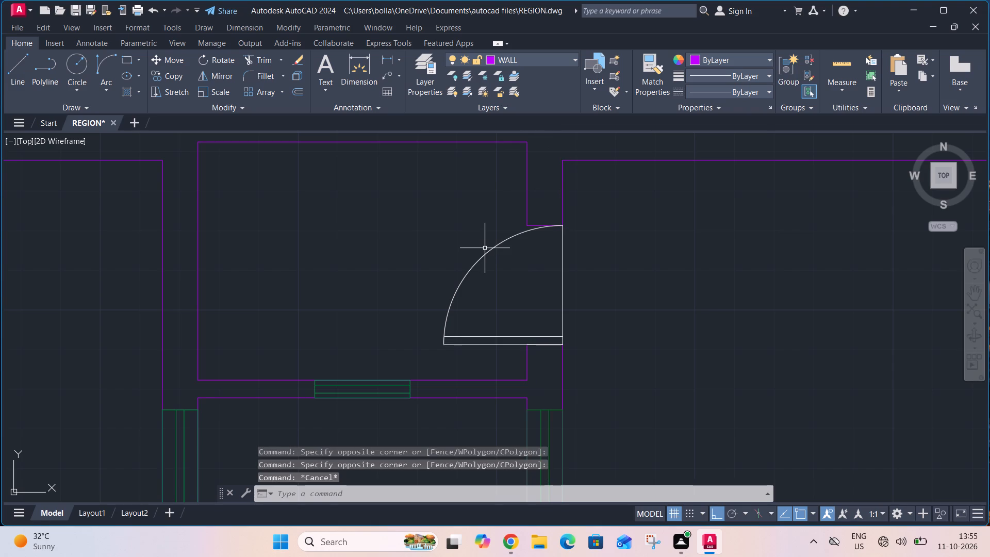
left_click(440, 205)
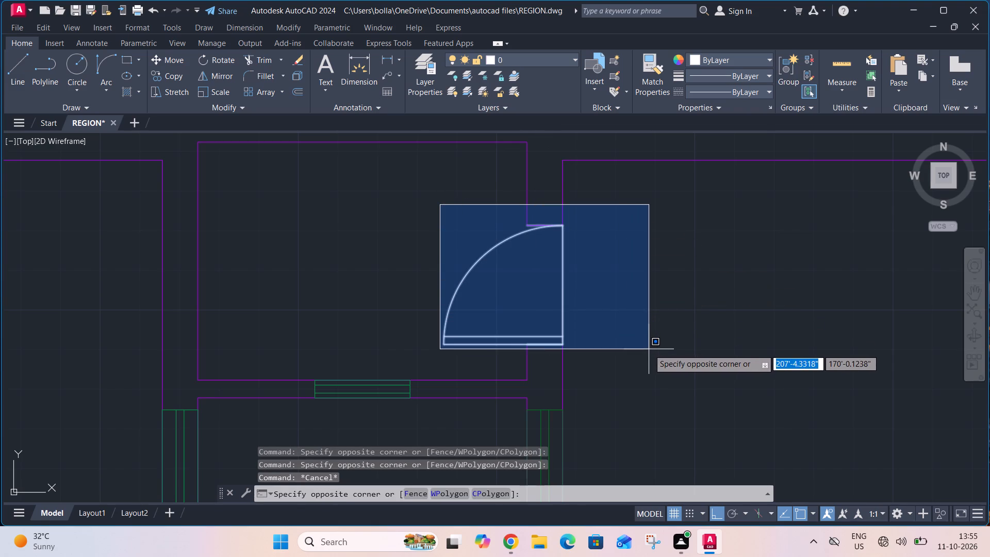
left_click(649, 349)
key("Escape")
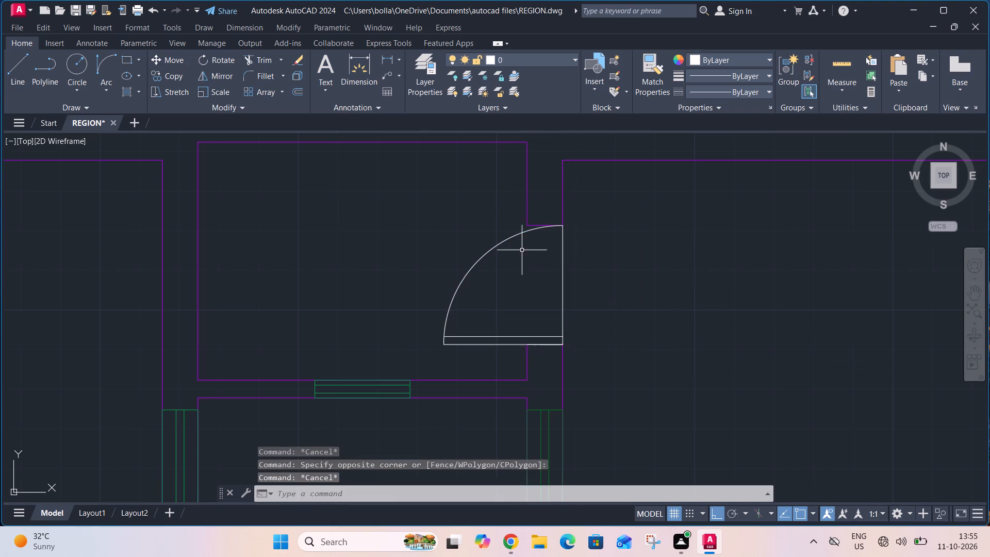
Move the upper small room's door, including its swing arc, leaf lines and opening line, to the WINDOWS layer.
left_click(508, 227)
left_click(516, 253)
left_click(597, 267)
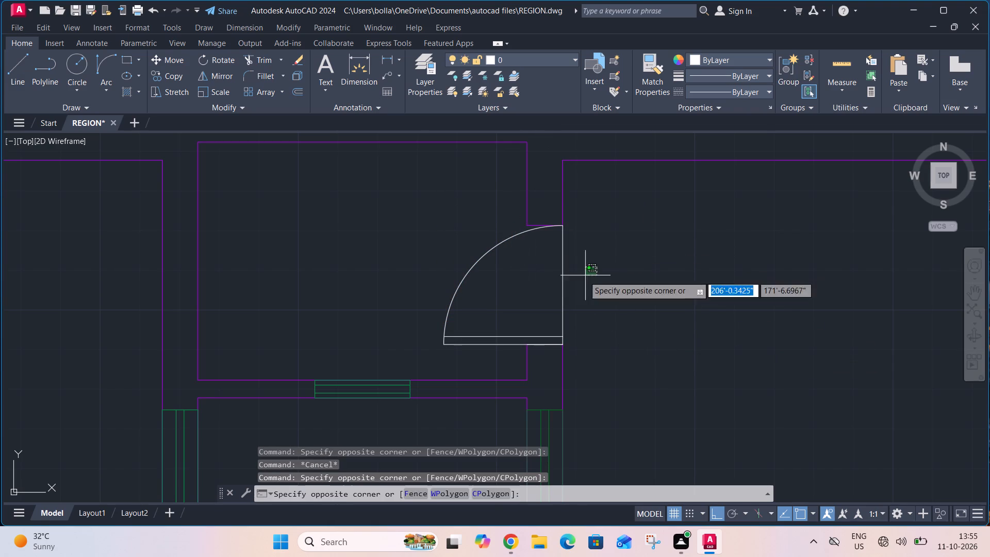
left_click(560, 290)
left_click(520, 308)
left_click(488, 349)
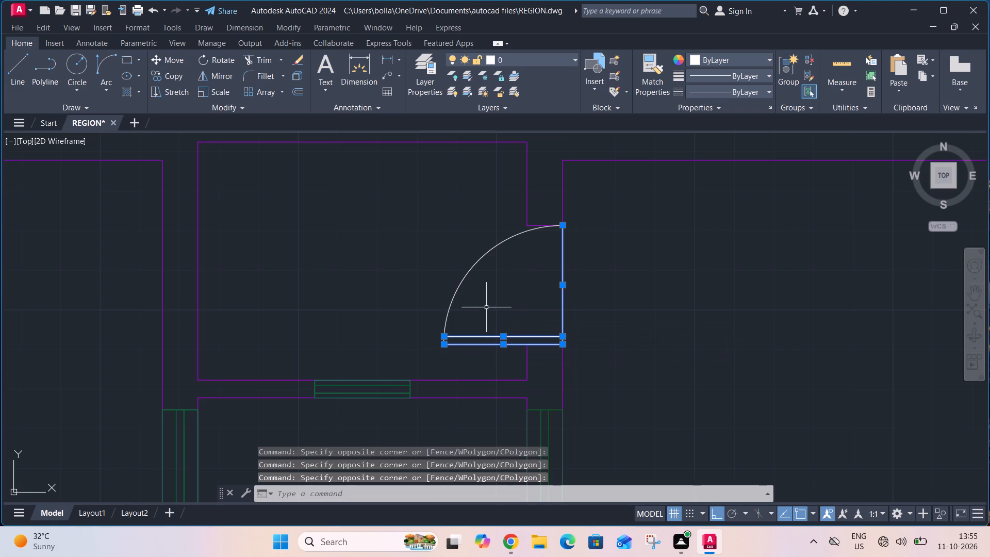
left_click(488, 299)
left_click(463, 272)
left_click(514, 57)
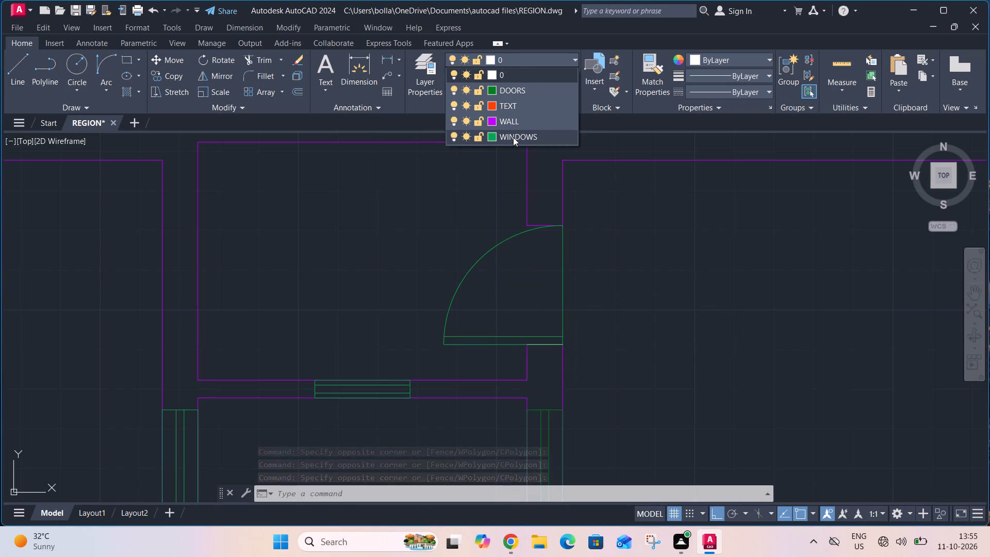
left_click(513, 137)
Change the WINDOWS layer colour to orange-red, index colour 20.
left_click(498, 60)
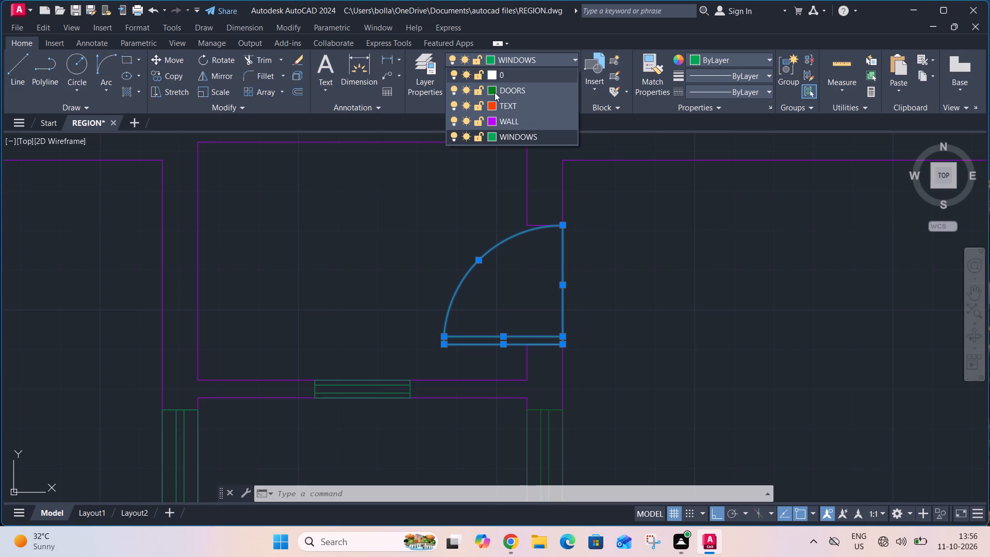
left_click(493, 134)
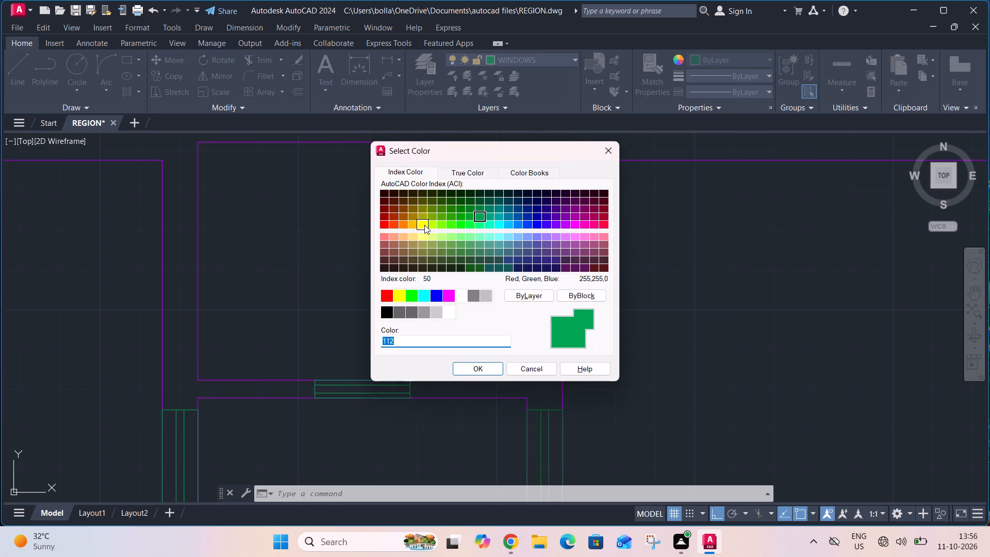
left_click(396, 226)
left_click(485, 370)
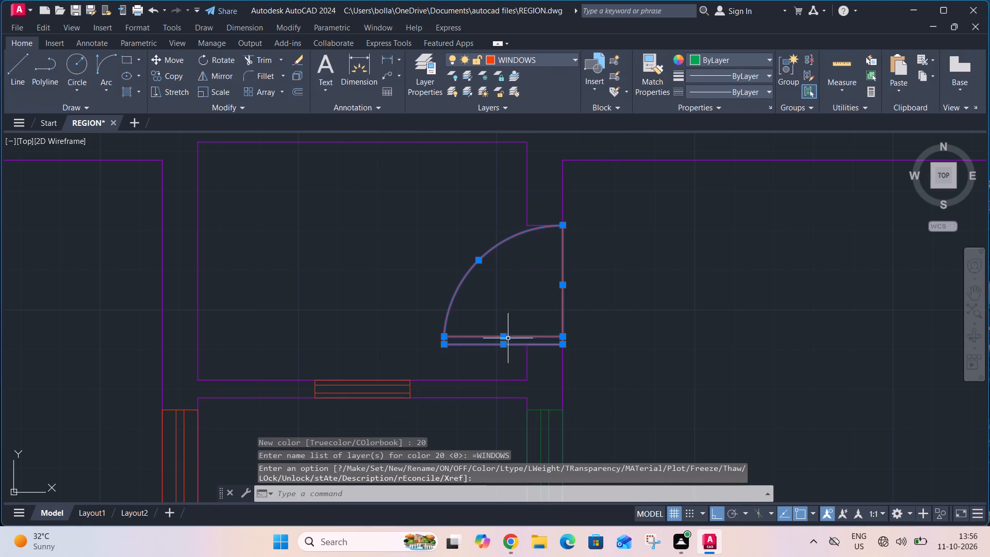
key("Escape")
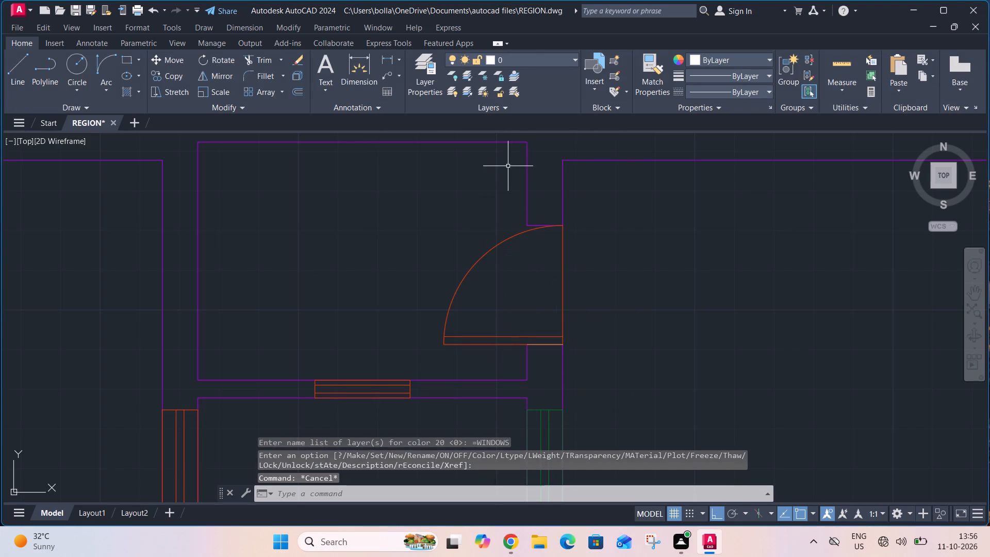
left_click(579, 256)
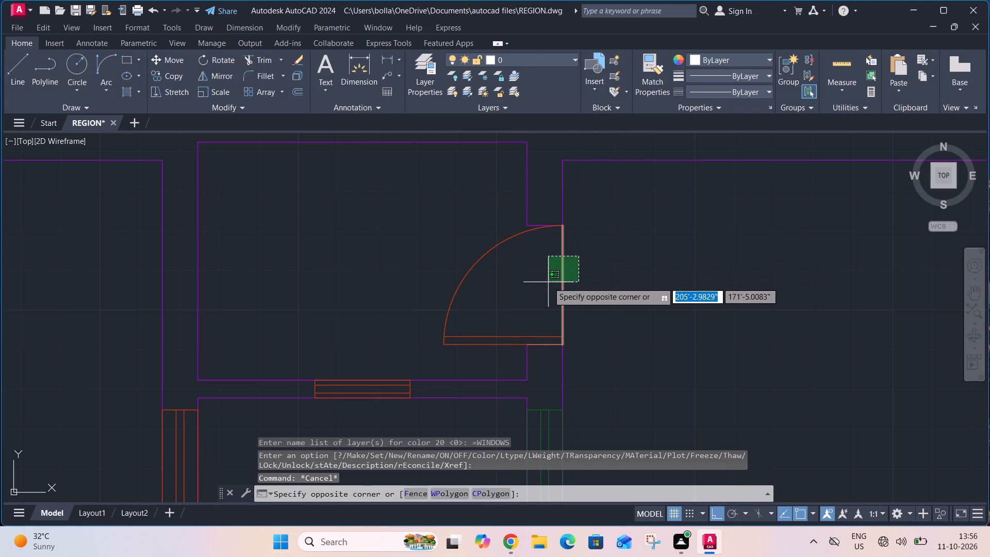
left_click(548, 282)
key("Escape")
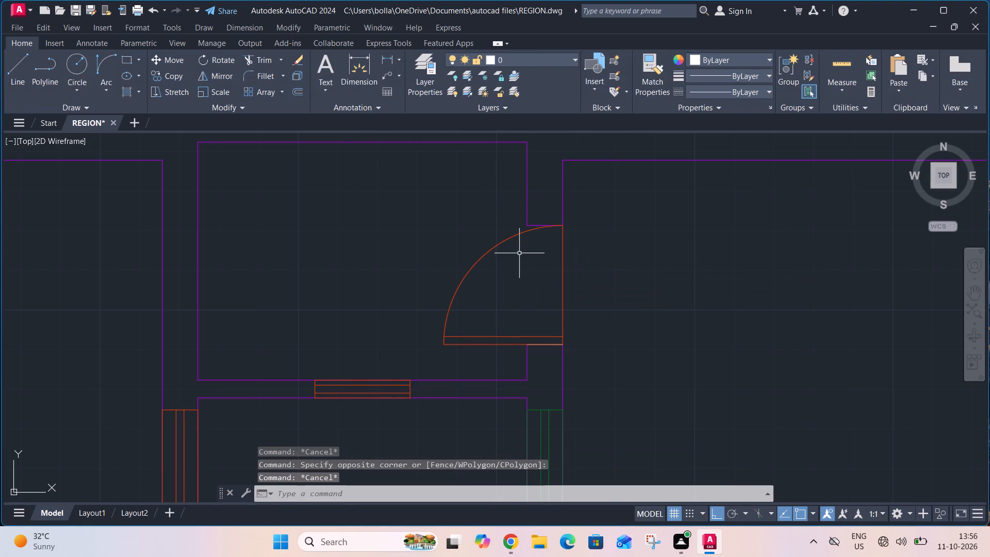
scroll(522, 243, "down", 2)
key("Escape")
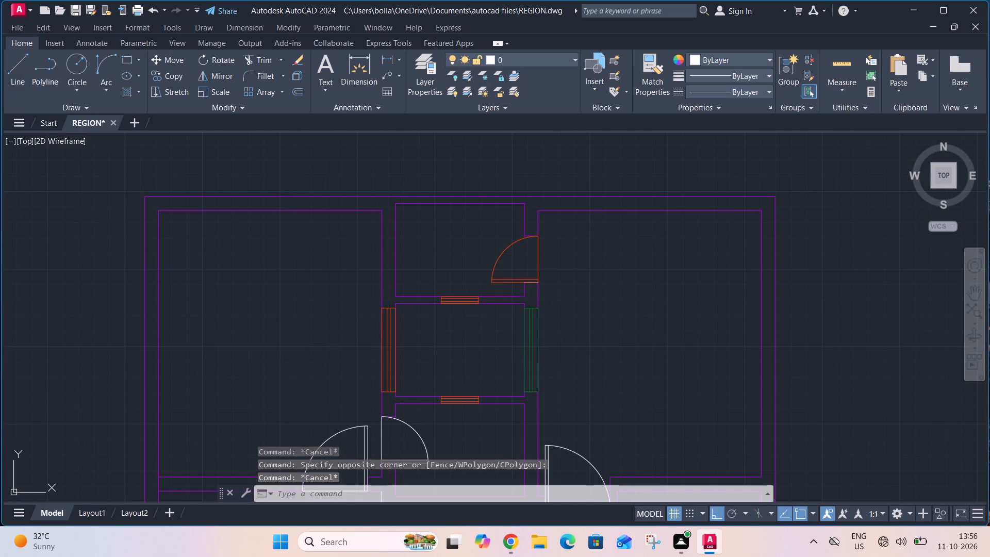
Change the WINDOWS layer colour to magenta.
scroll(499, 282, "up", 2)
left_click(551, 58)
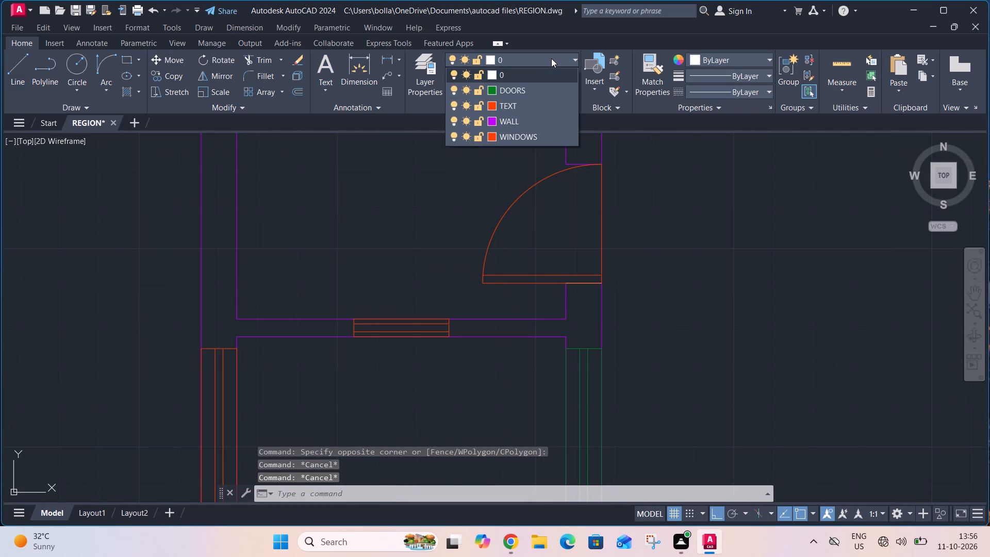
left_click(491, 138)
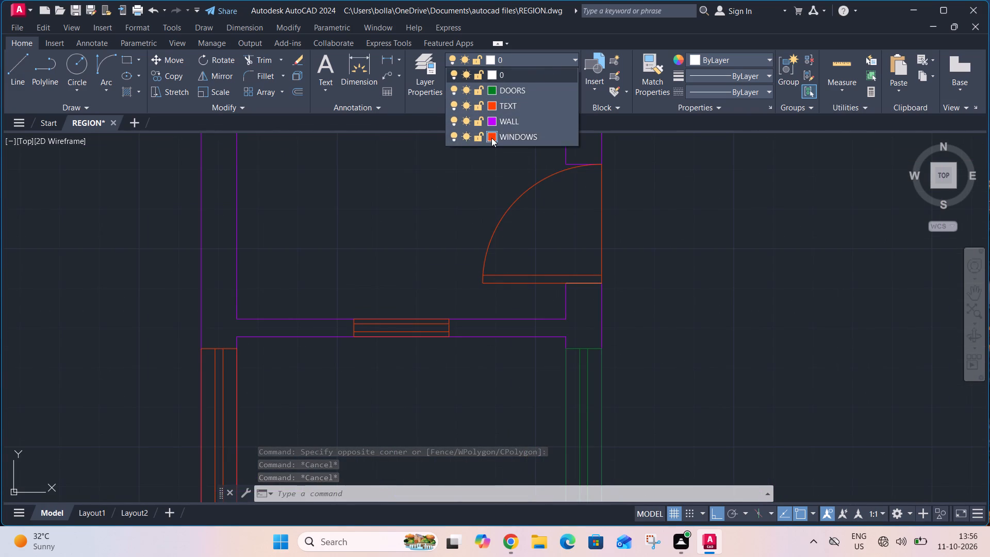
left_click(574, 225)
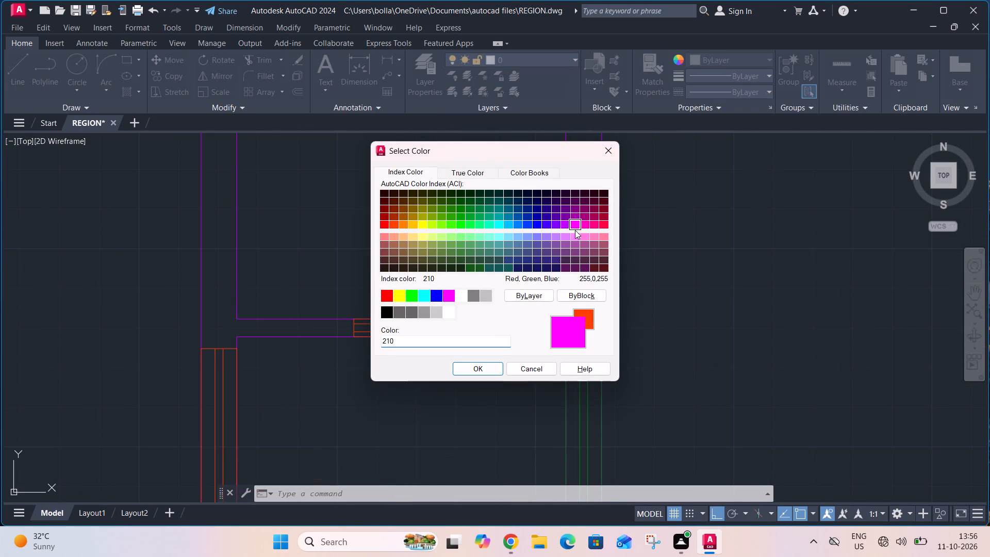
left_click(447, 293)
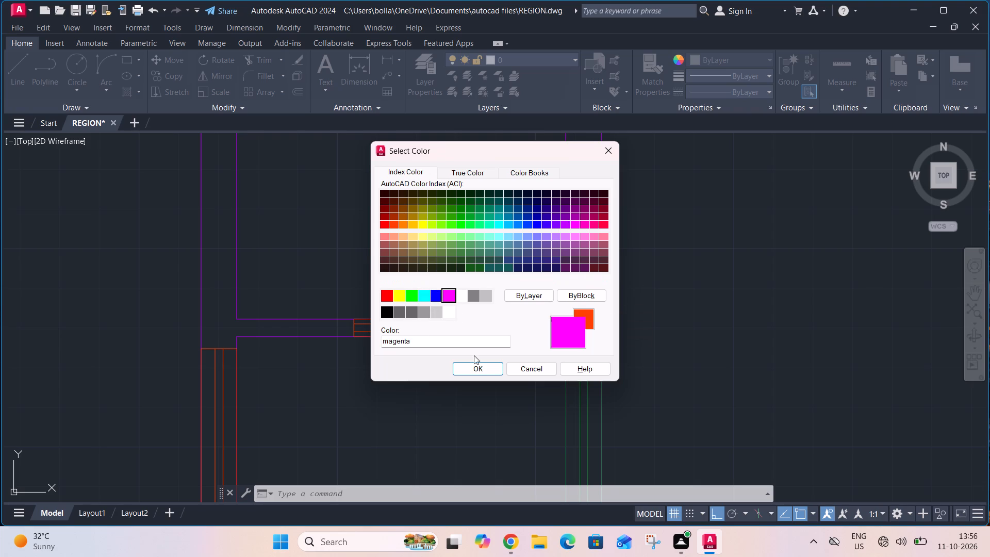
left_click(474, 365)
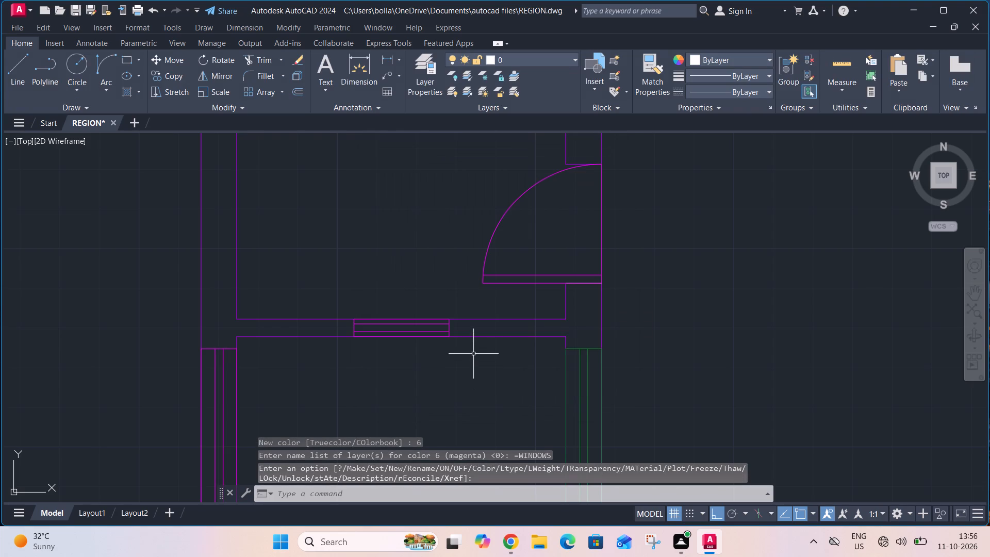
key("Escape")
scroll(482, 318, "down", 2)
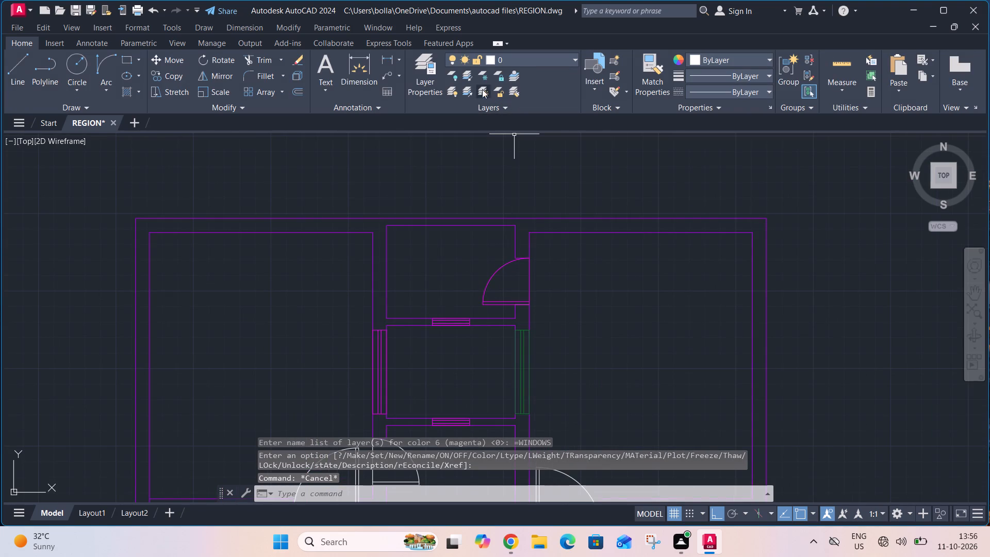
Make WINDOWS the current layer and change its layer colour to cyan.
left_click(500, 60)
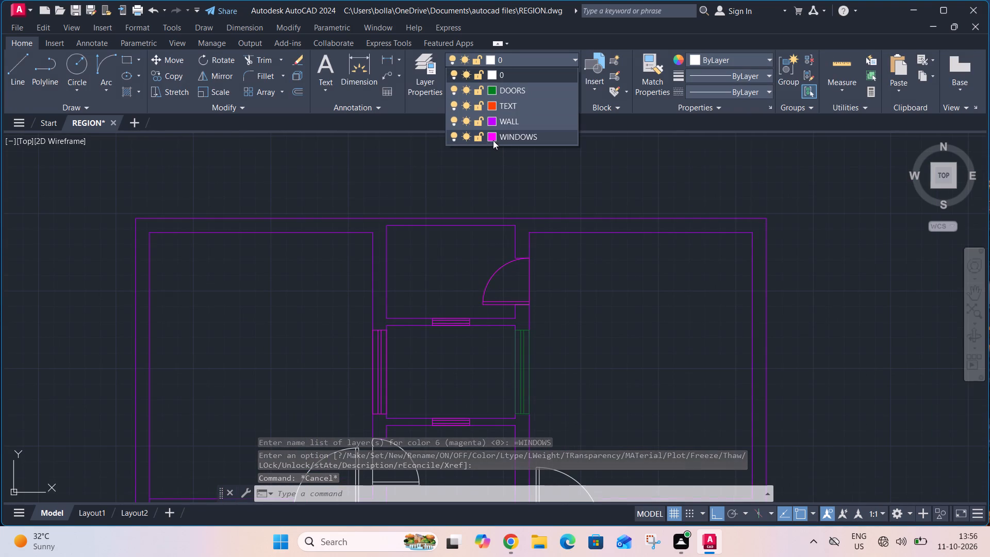
left_click(493, 132)
left_click(534, 53)
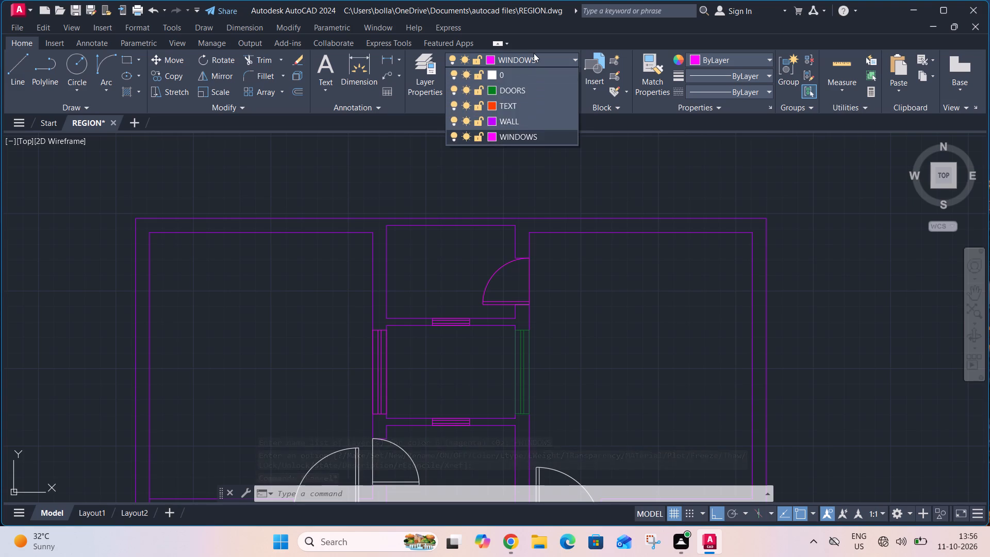
left_click(490, 135)
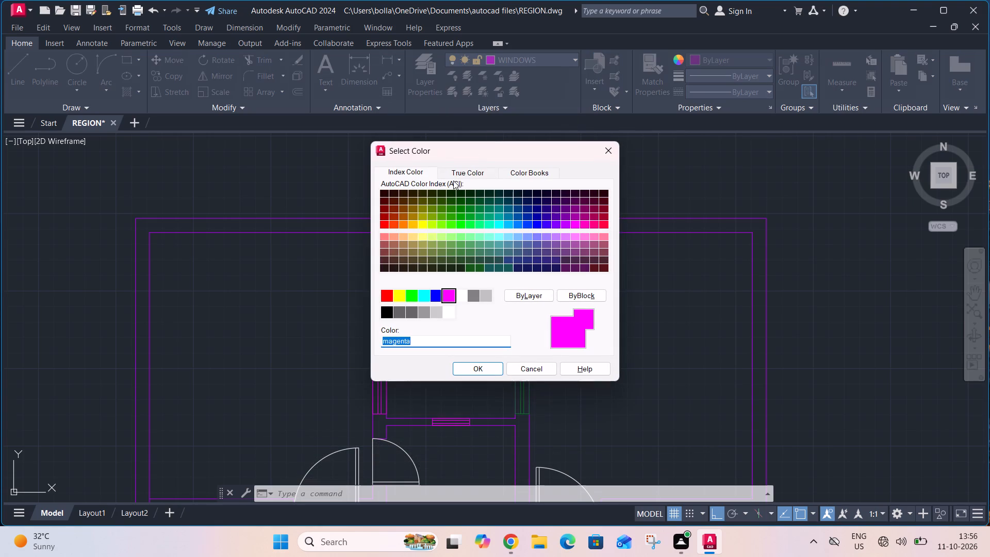
left_click(425, 296)
left_click(483, 368)
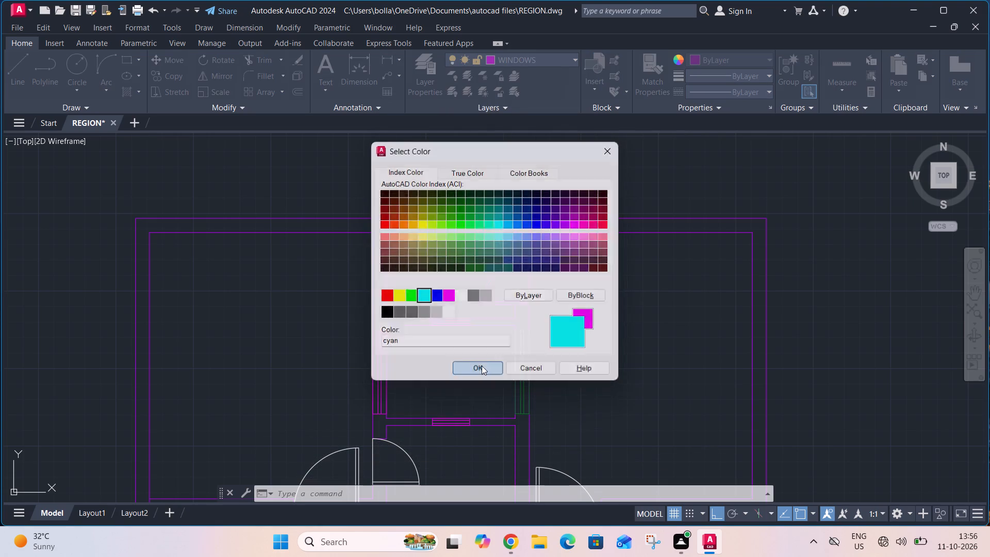
Assign the upper, left and lower windows of the central room to the WINDOWS layer.
scroll(506, 281, "down", 1)
middle_click_drag(469, 335, 445, 327)
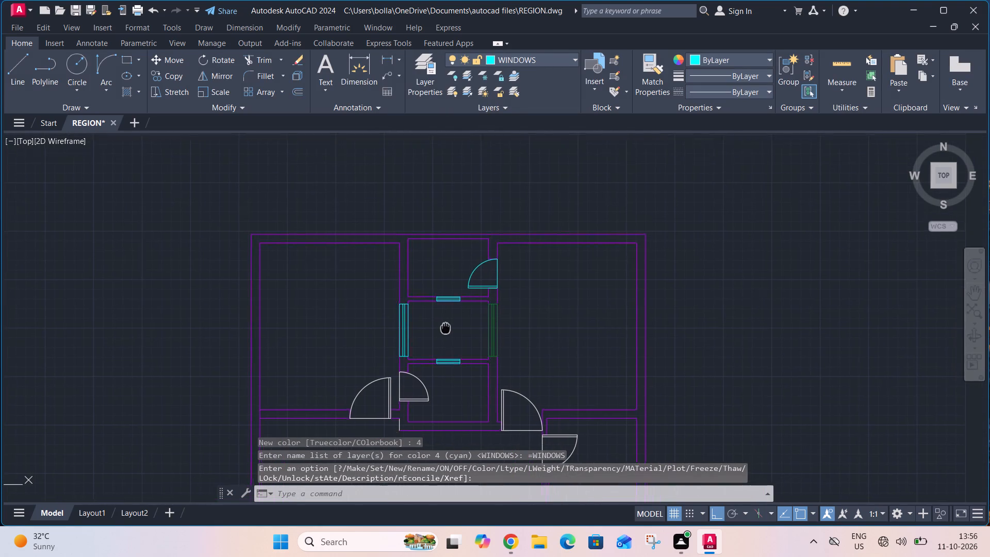
middle_click_drag(445, 327, 444, 325)
middle_click_drag(452, 312, 403, 300)
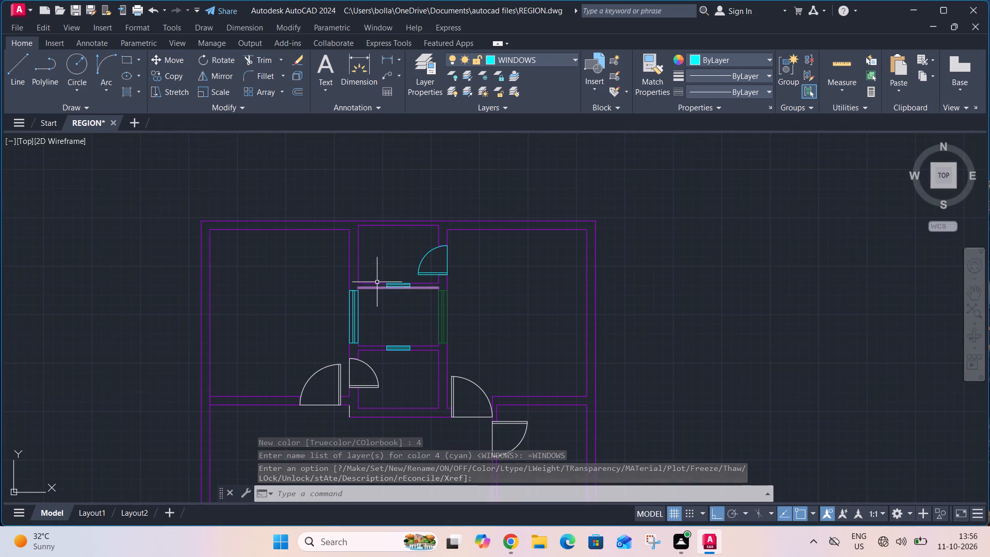
scroll(381, 283, "up", 3)
left_click(390, 273)
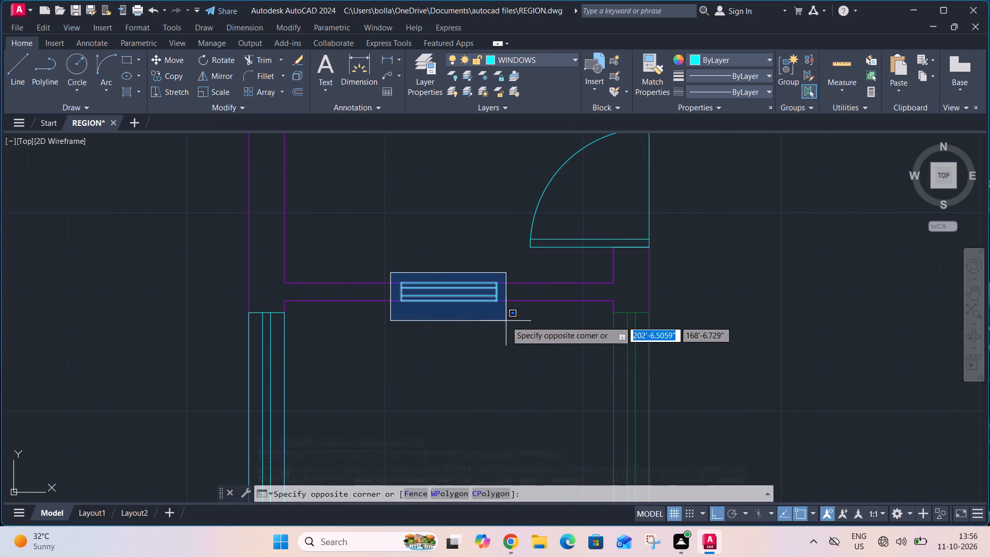
left_click(506, 321)
scroll(501, 278, "down", 2)
scroll(399, 299, "up", 2)
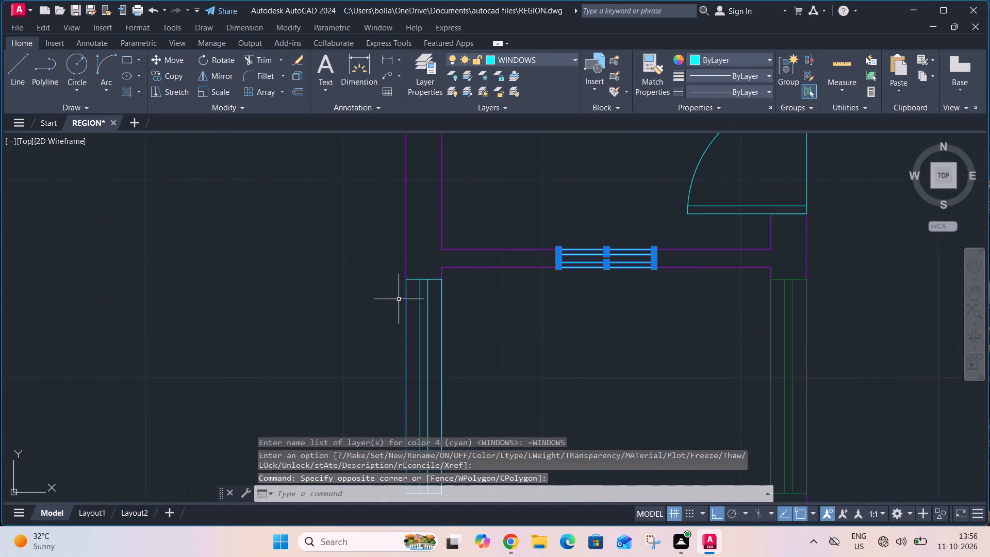
left_click(396, 276)
scroll(469, 295, "down", 1)
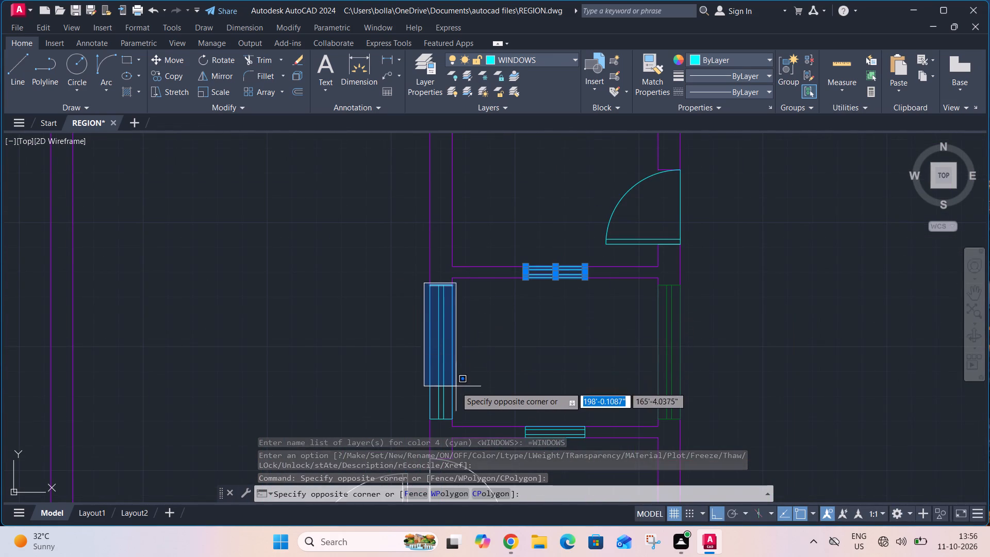
left_click(455, 420)
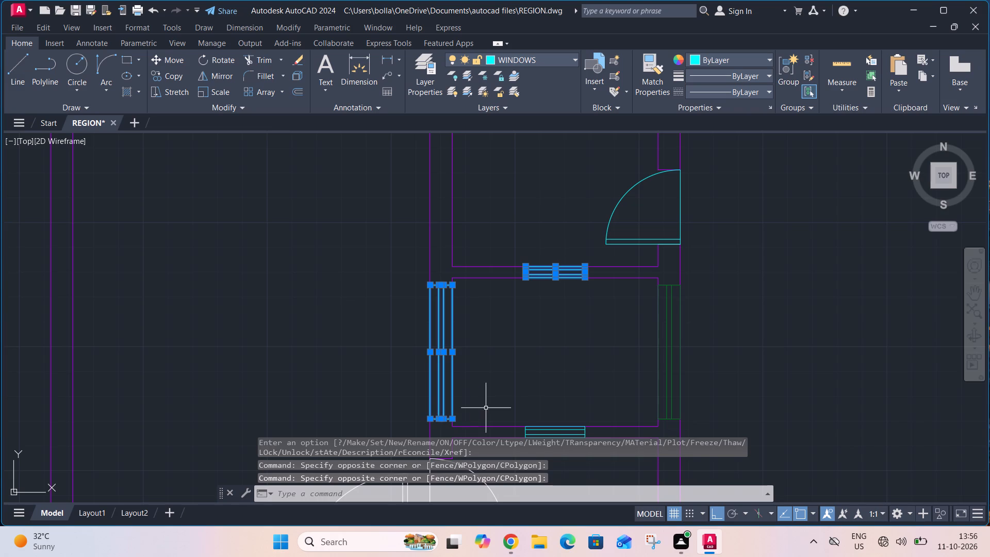
middle_click_drag(526, 400, 213, 279)
left_click(204, 287)
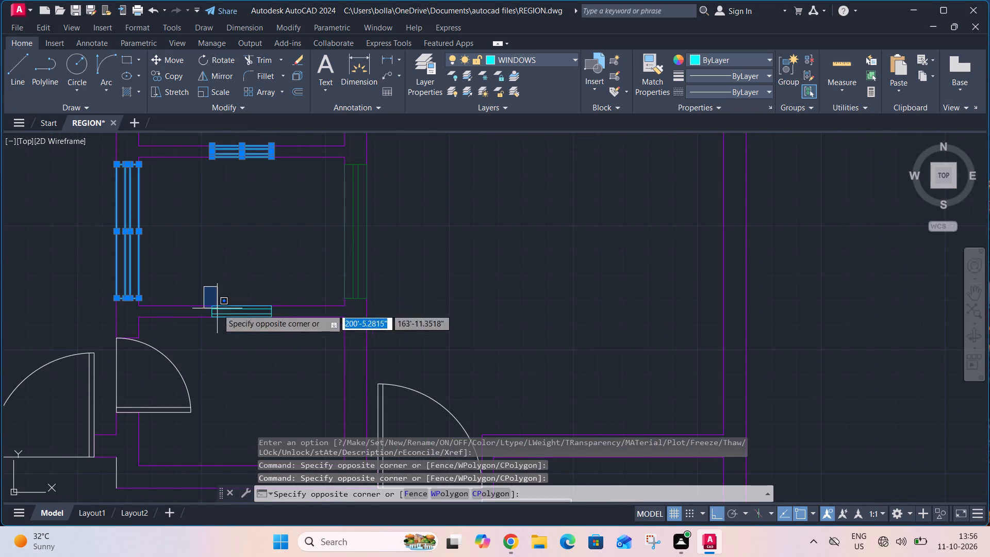
left_click(298, 336)
left_click(503, 60)
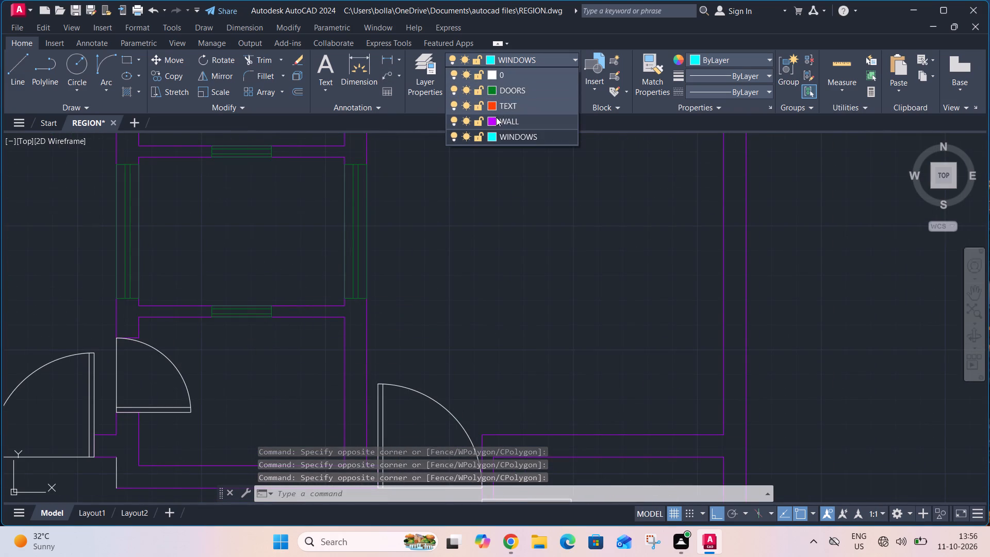
left_click(500, 139)
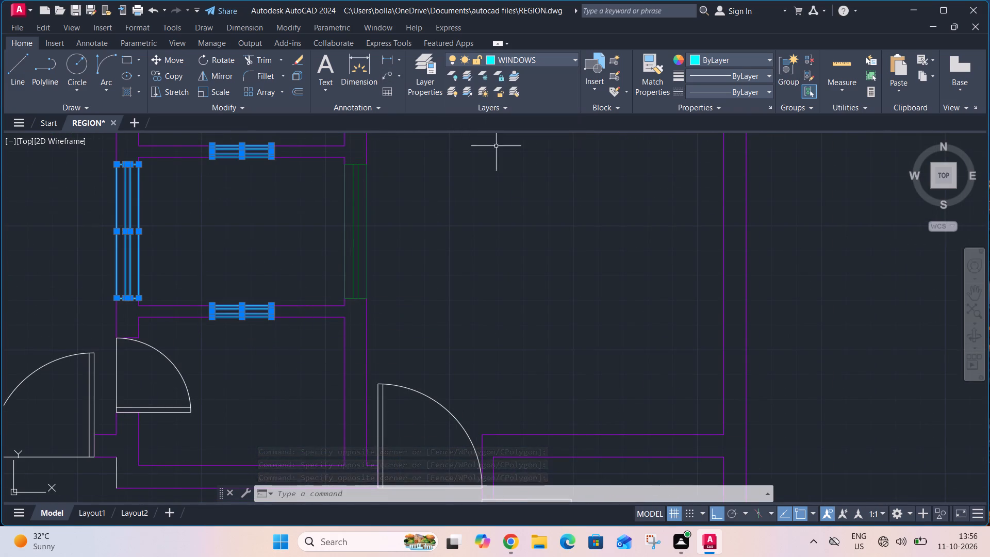
key("Escape")
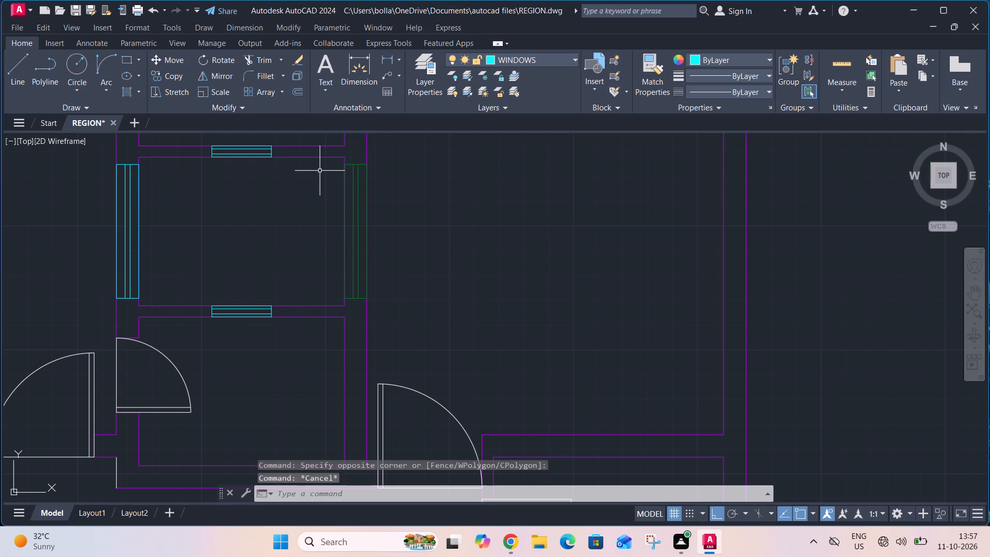
Move the green window in the central room's right wall to the WINDOWS layer.
scroll(339, 203, "down", 2)
left_click(511, 54)
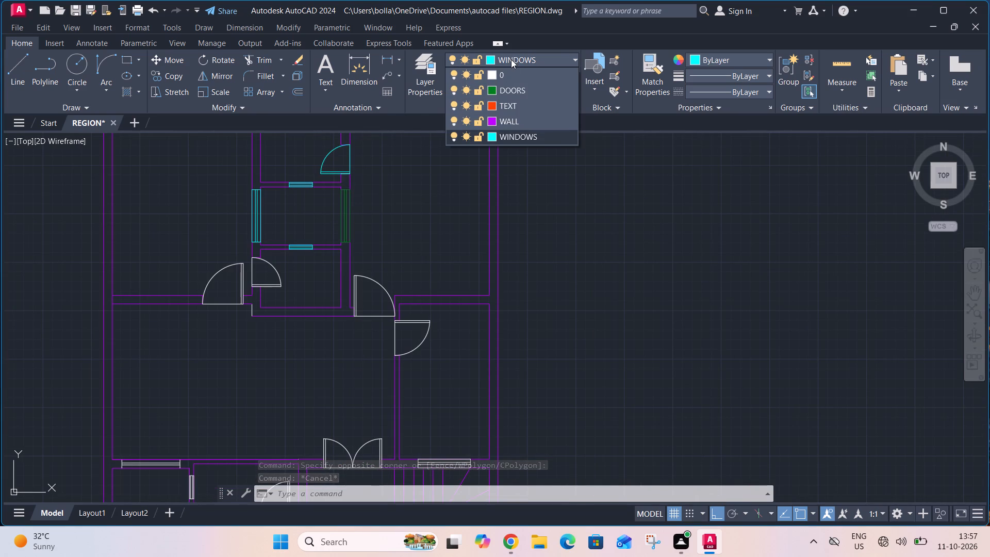
key("Escape")
scroll(332, 202, "up", 2)
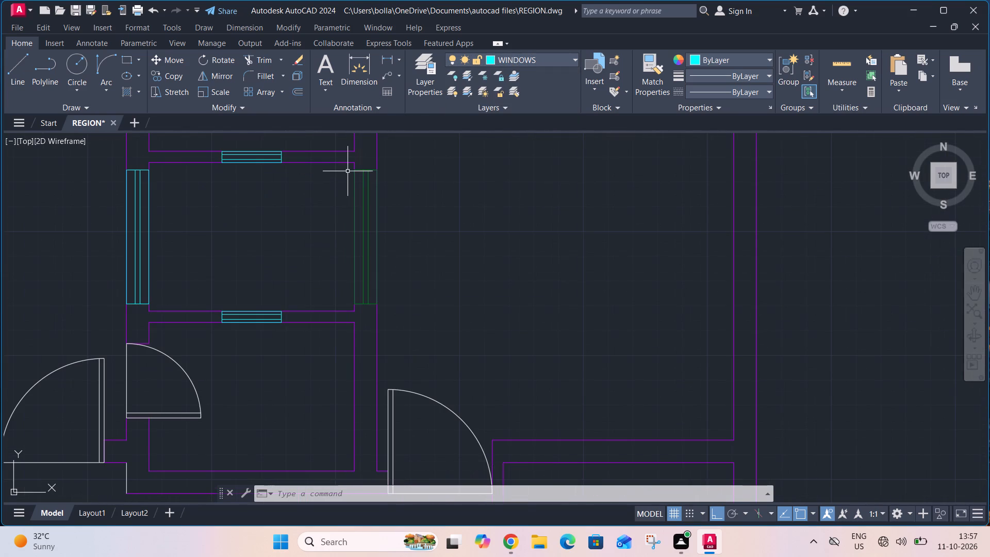
scroll(348, 171, "up", 1)
left_click(352, 166)
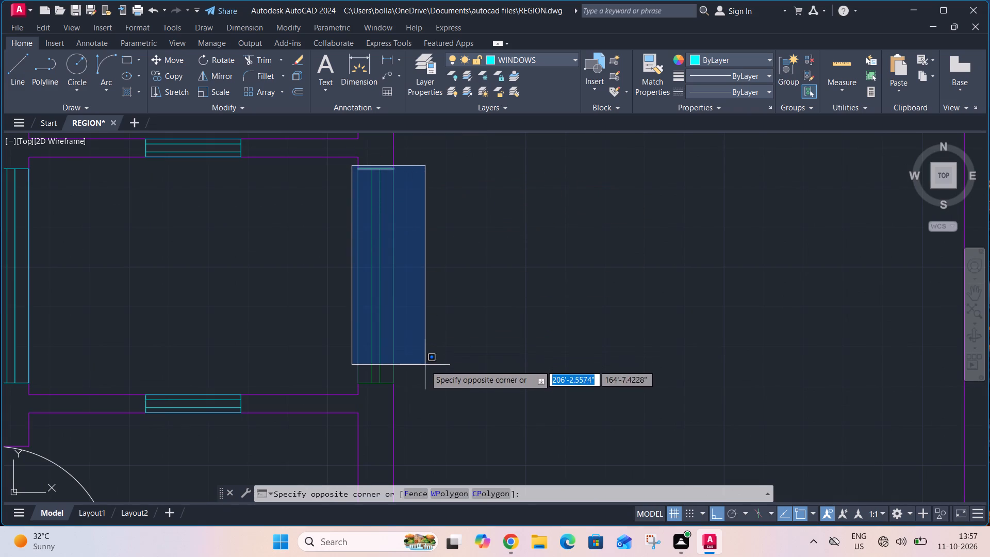
left_click(424, 388)
left_click(537, 61)
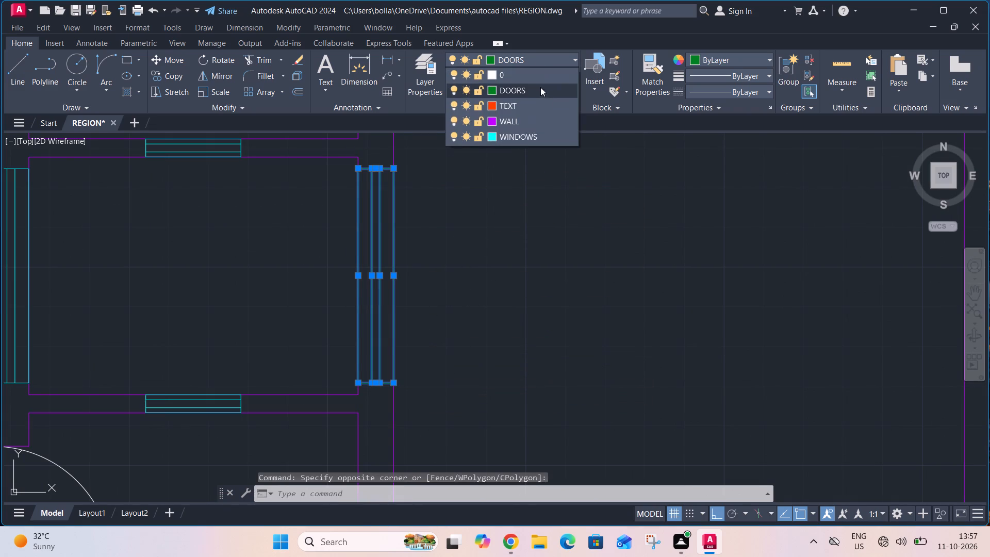
left_click(524, 136)
key("Escape")
Move the upper small room's door, including its swing arc, leaf lines and opening line, to the DOORS layer.
scroll(499, 226, "down", 1)
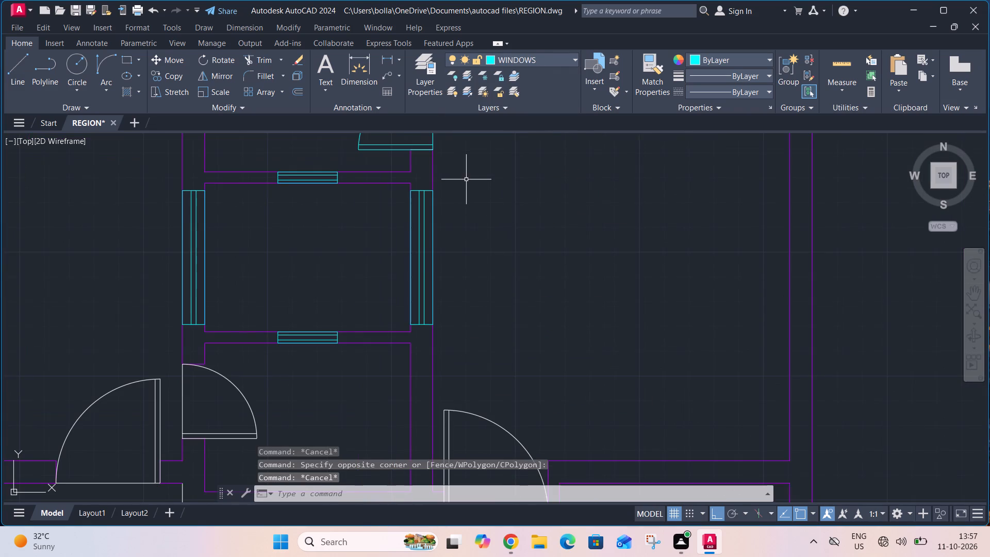
middle_click_drag(466, 177, 444, 266)
left_click(320, 176)
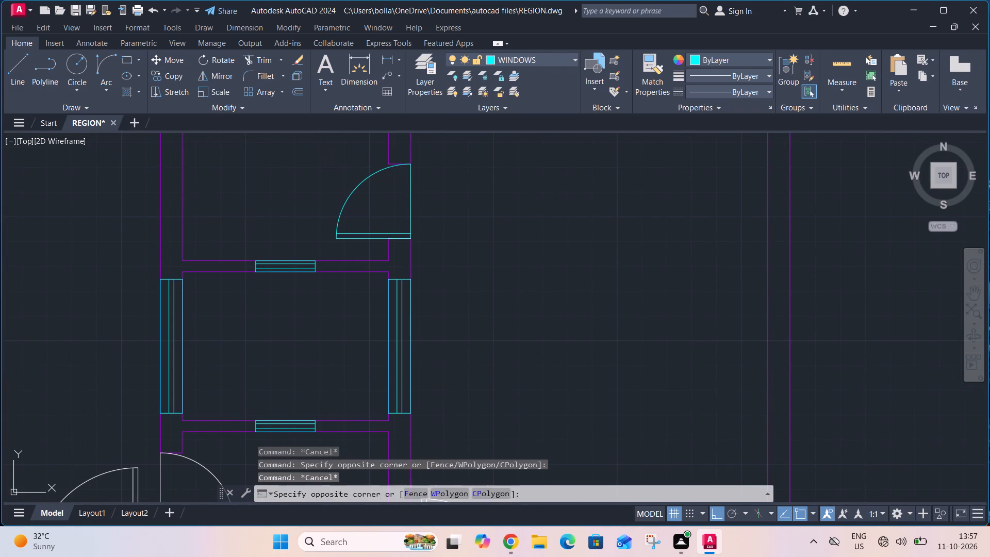
left_click(401, 205)
left_click(429, 198)
left_click(398, 202)
left_click_drag(376, 220, 376, 225)
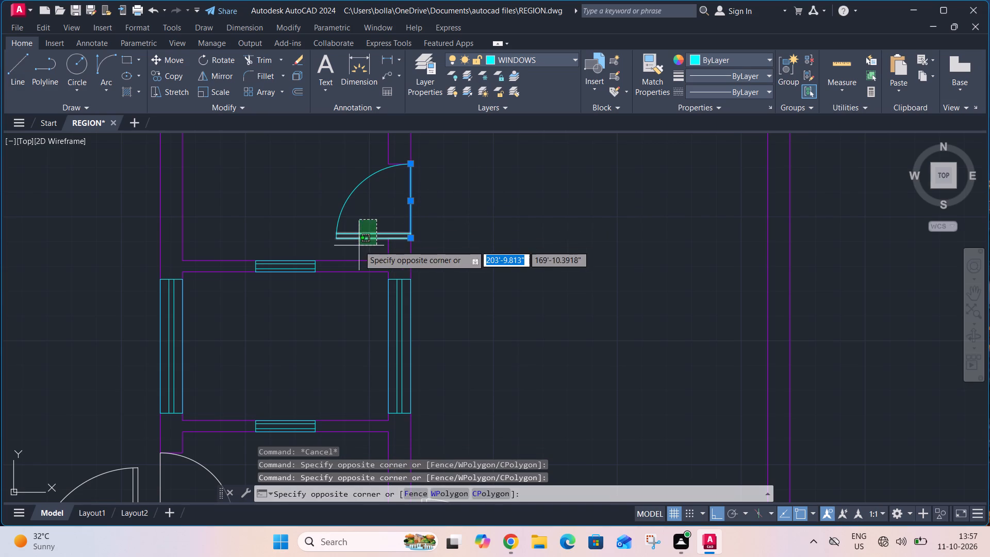
left_click(359, 245)
left_click(373, 208)
left_click(343, 188)
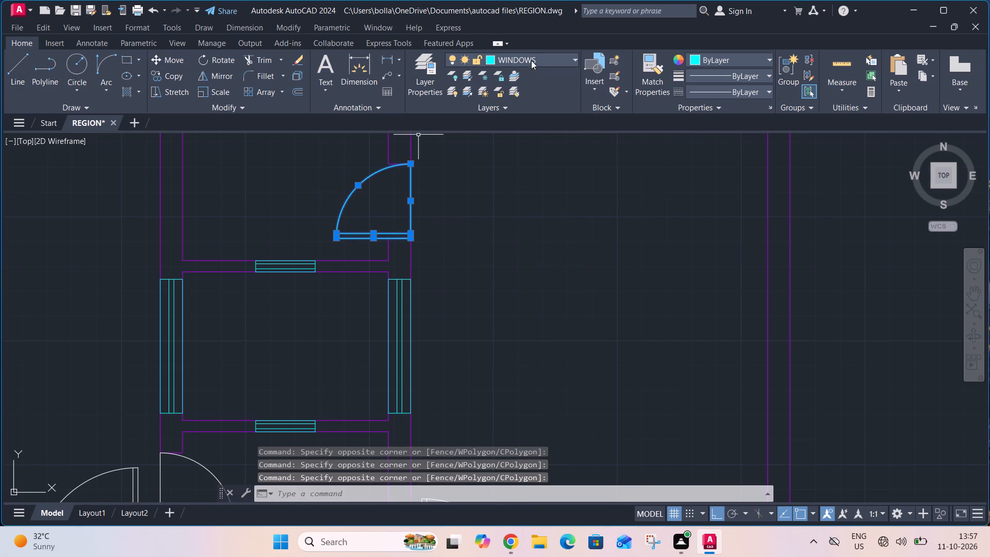
left_click(533, 56)
left_click(514, 89)
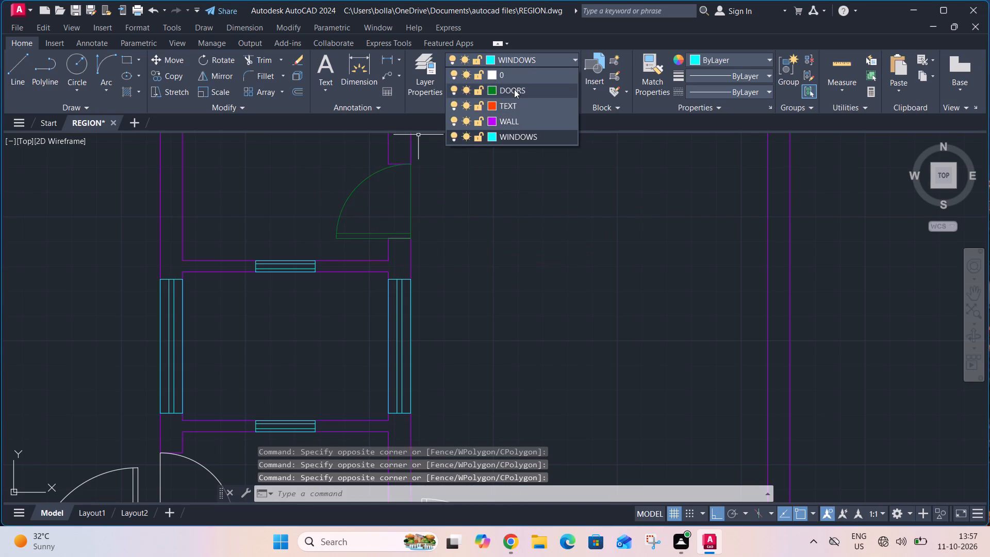
key("Escape")
Move the four white single doors around the lower small room and the adjoining rooms to the DOORS layer.
scroll(470, 157, "down", 3)
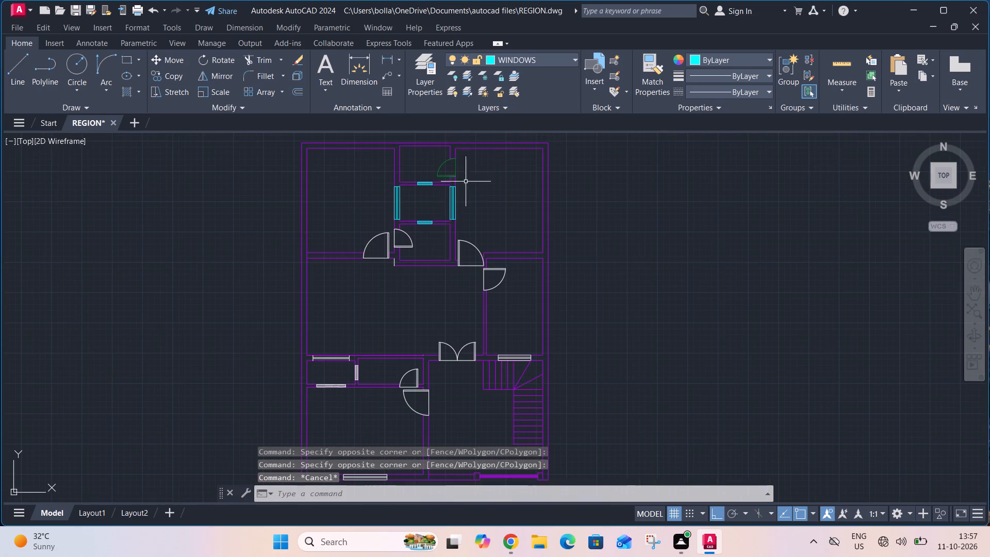
scroll(403, 251, "up", 3)
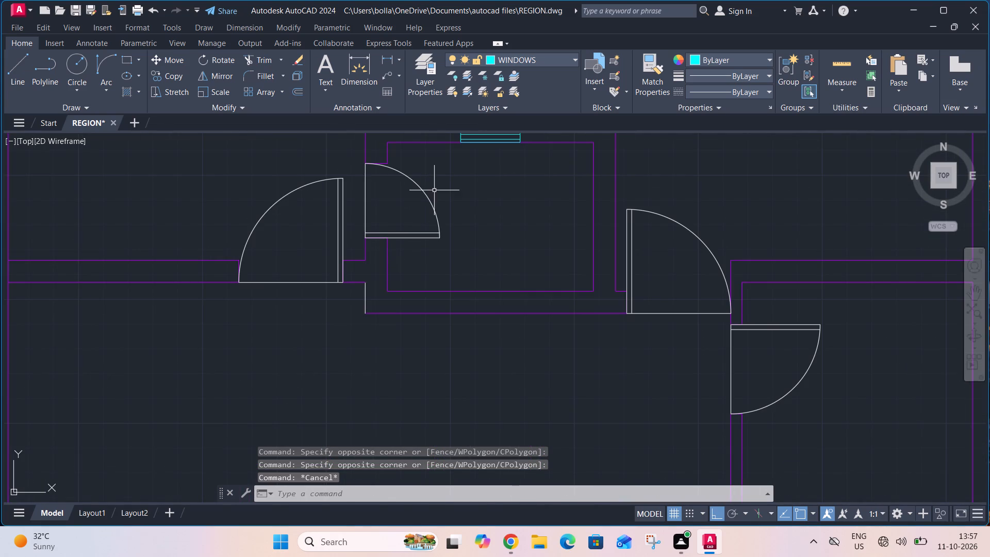
left_click(434, 190)
left_click(403, 241)
left_click(372, 194)
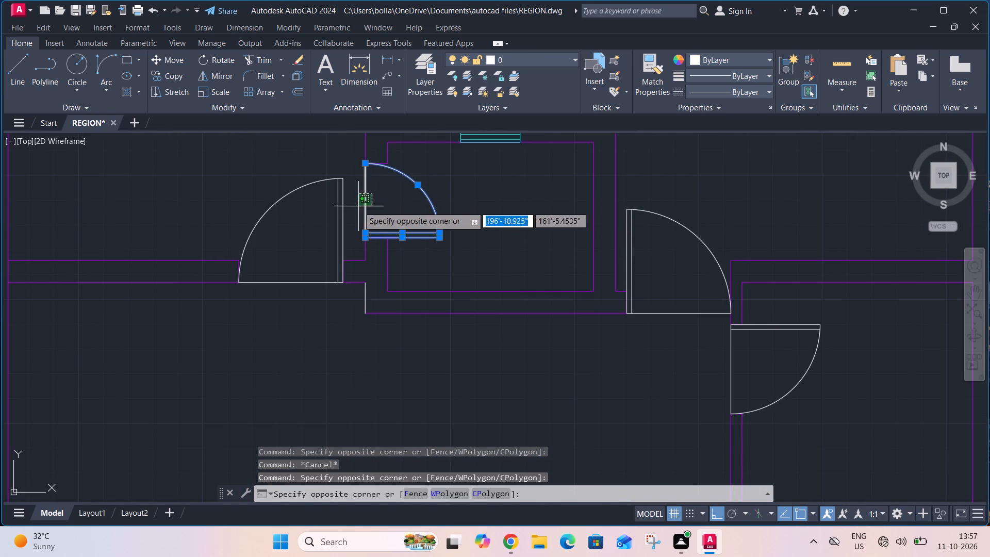
left_click(354, 209)
left_click(354, 203)
left_click(326, 221)
left_click(323, 173)
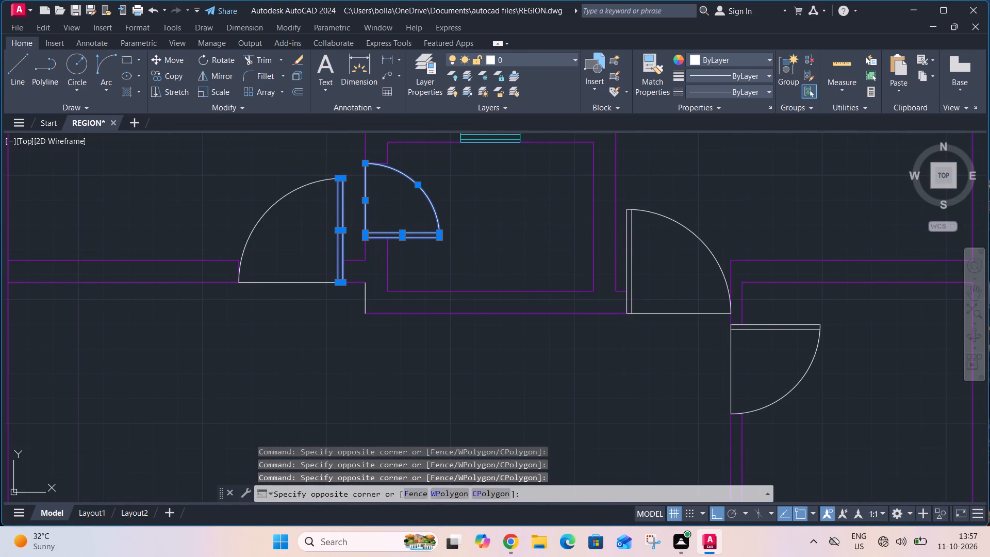
left_click(295, 199)
left_click_drag(307, 227, 306, 240)
left_click(276, 297)
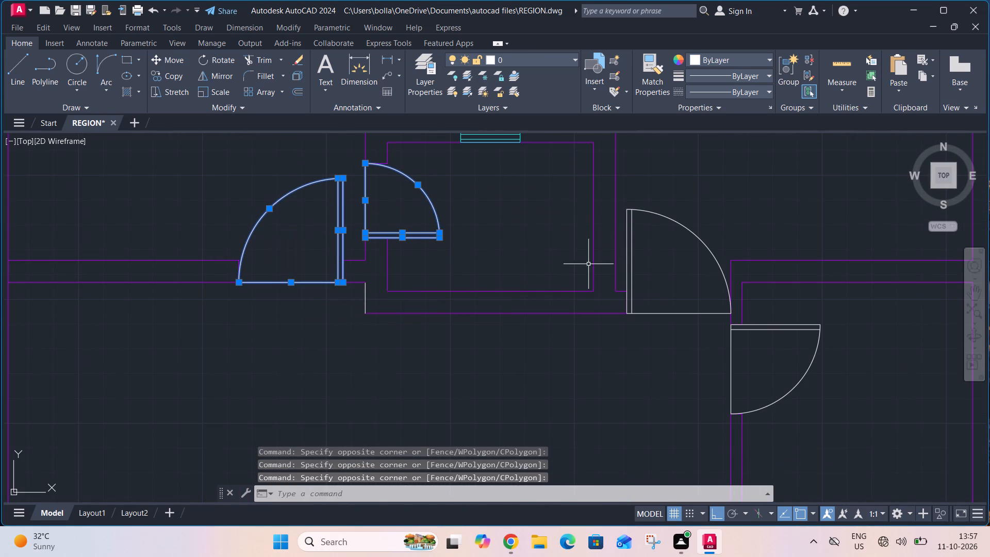
left_click(704, 227)
left_click(685, 243)
left_click(653, 245)
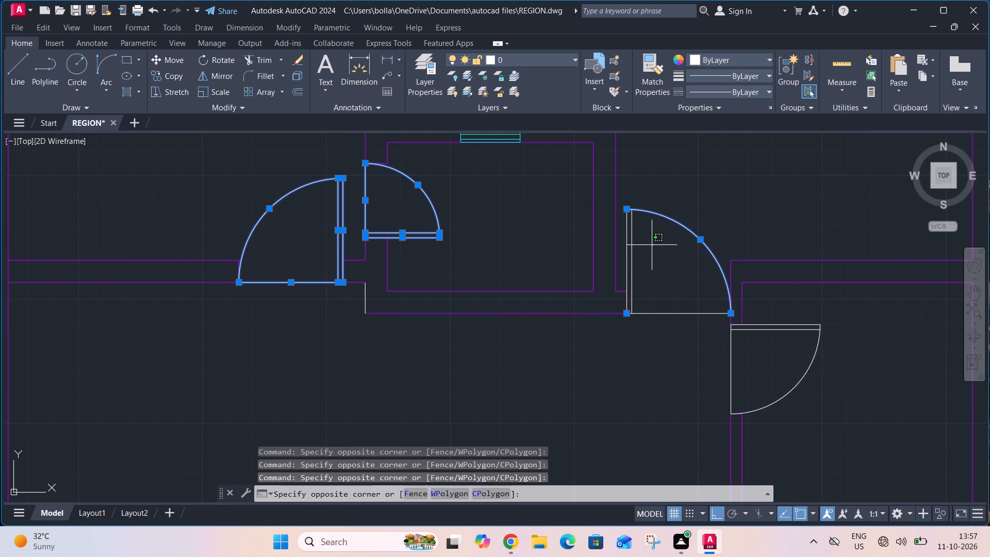
left_click(619, 256)
left_click_drag(673, 281, 673, 286)
left_click(658, 336)
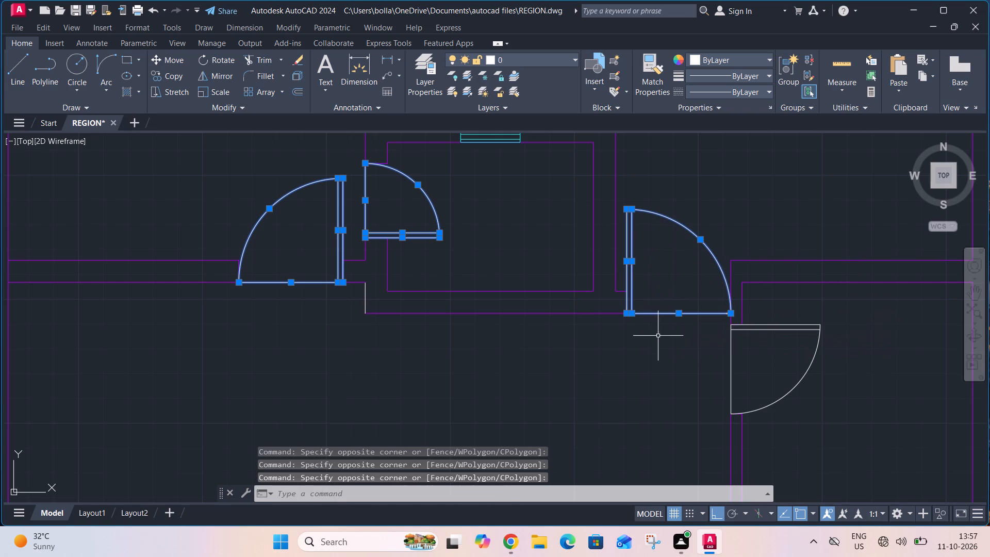
left_click(757, 349)
left_click(715, 366)
left_click_drag(814, 303, 811, 309)
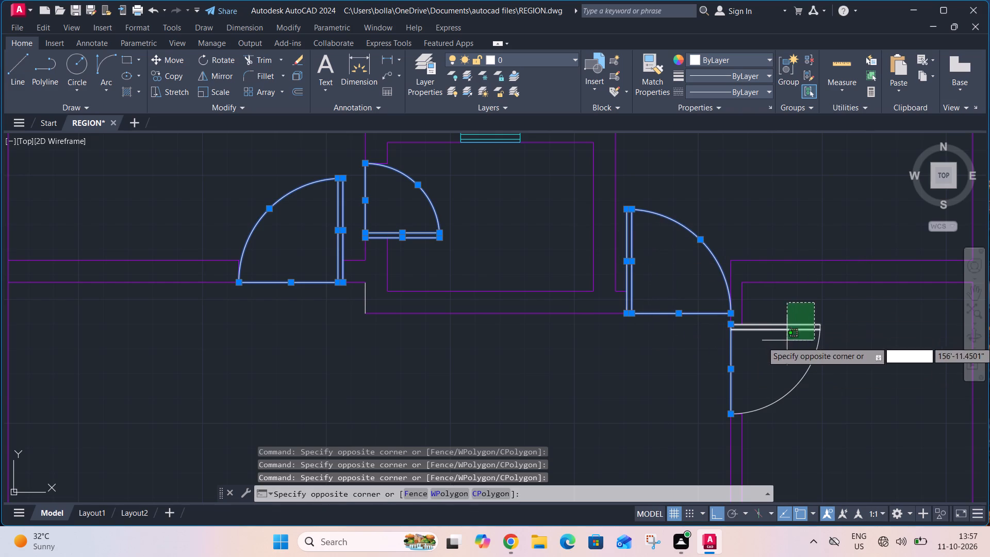
left_click(784, 342)
left_click_drag(829, 348, 823, 353)
left_click(798, 364)
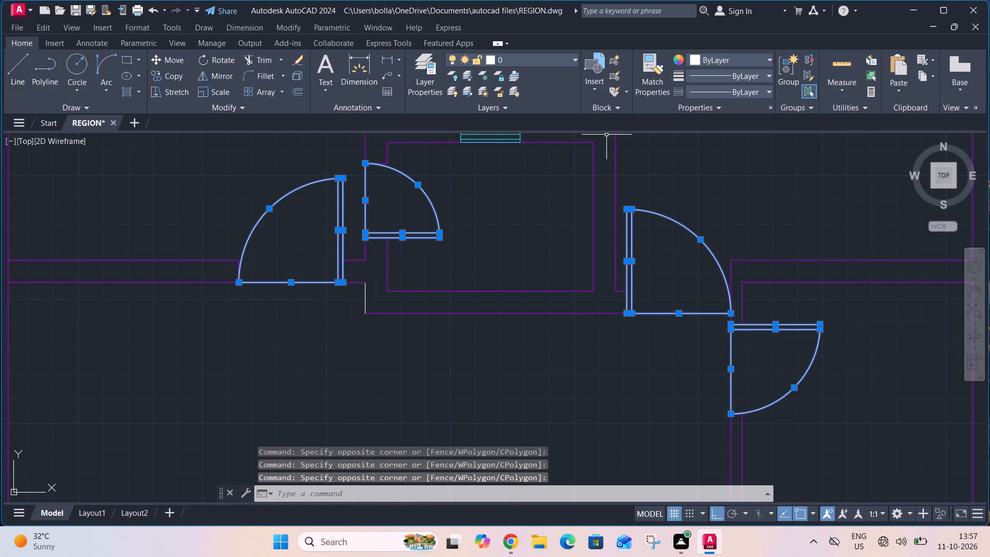
left_click(545, 56)
left_click(526, 90)
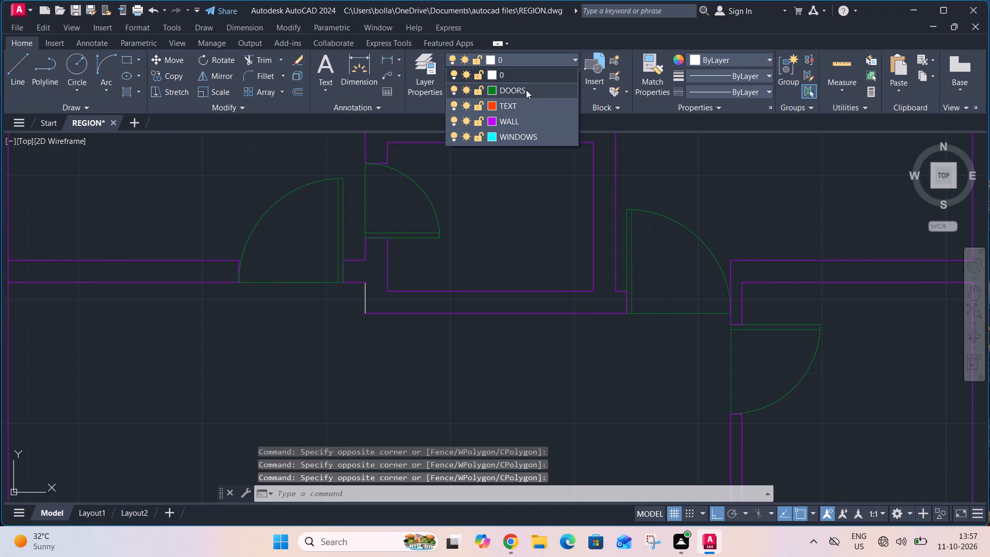
key("Escape")
Move the short white wall segment at the lower small room's lower-left outer corner to the WALL layer.
scroll(475, 202, "down", 1)
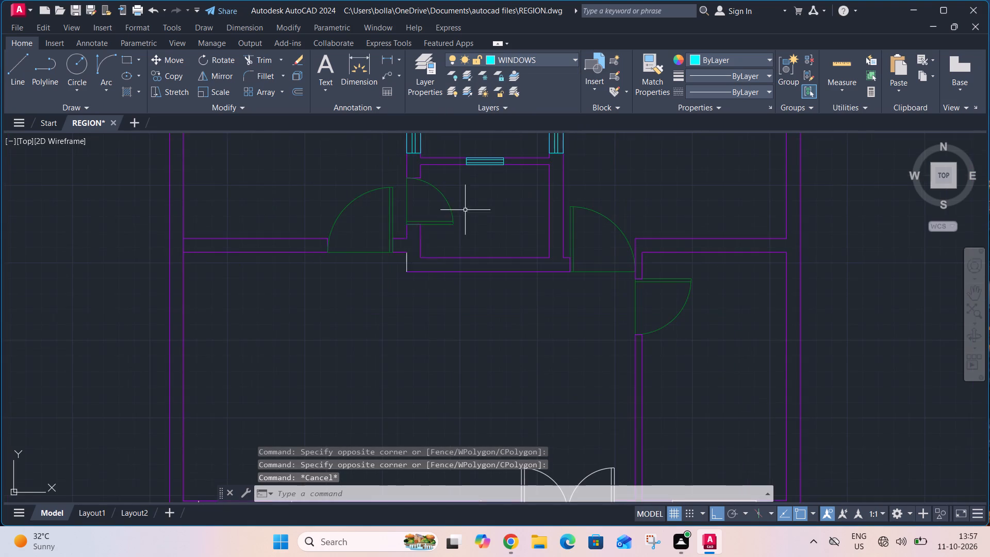
scroll(404, 265, "up", 2)
left_click(425, 260)
left_click(391, 275)
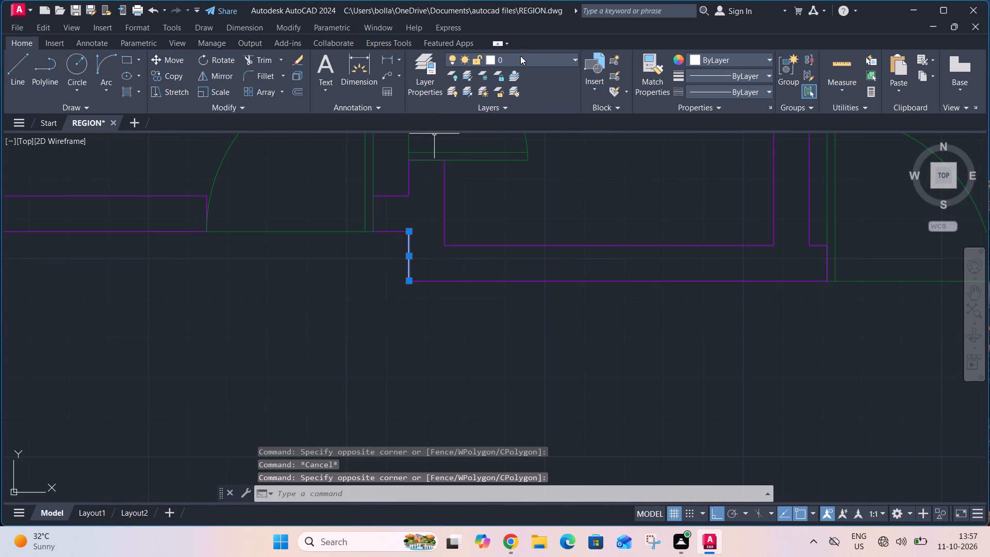
left_click(520, 61)
left_click(503, 117)
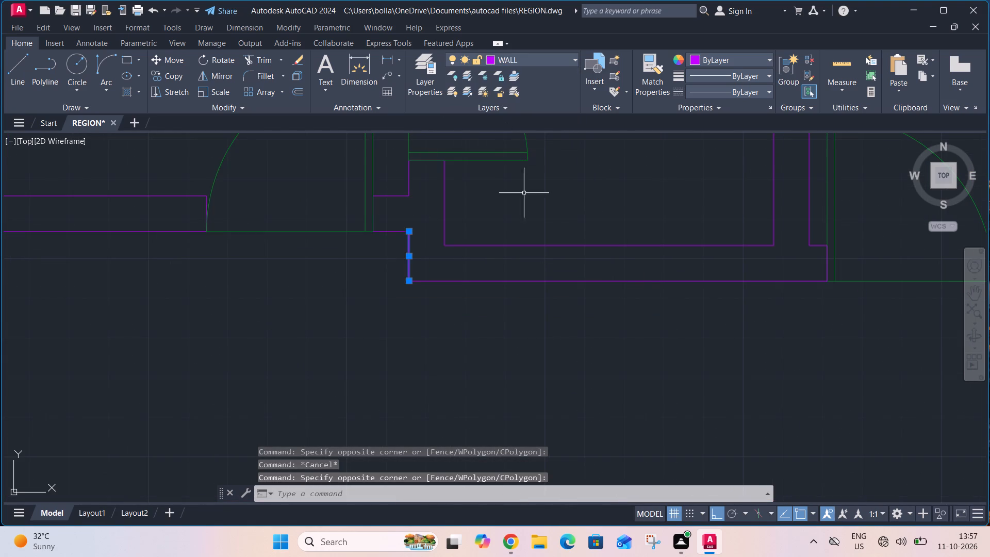
key("Escape")
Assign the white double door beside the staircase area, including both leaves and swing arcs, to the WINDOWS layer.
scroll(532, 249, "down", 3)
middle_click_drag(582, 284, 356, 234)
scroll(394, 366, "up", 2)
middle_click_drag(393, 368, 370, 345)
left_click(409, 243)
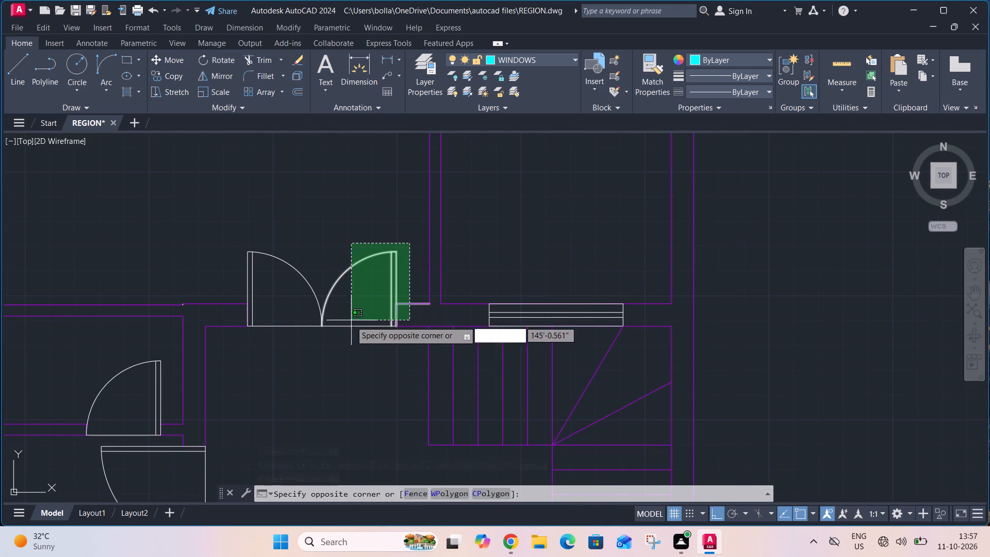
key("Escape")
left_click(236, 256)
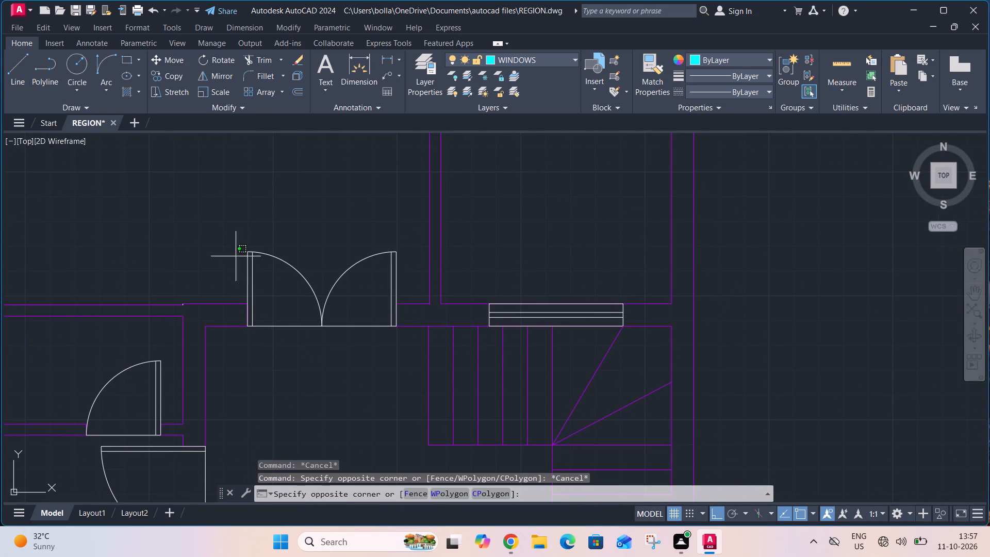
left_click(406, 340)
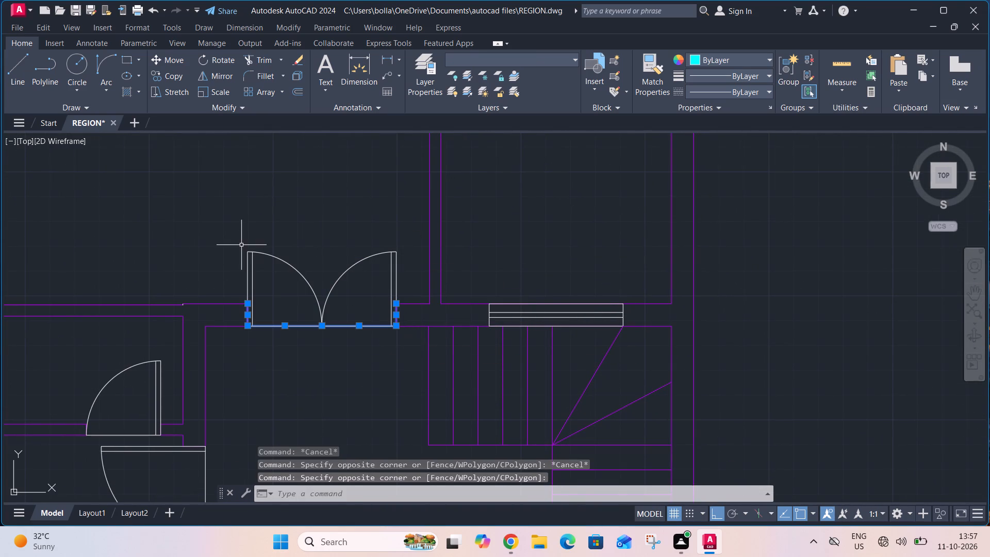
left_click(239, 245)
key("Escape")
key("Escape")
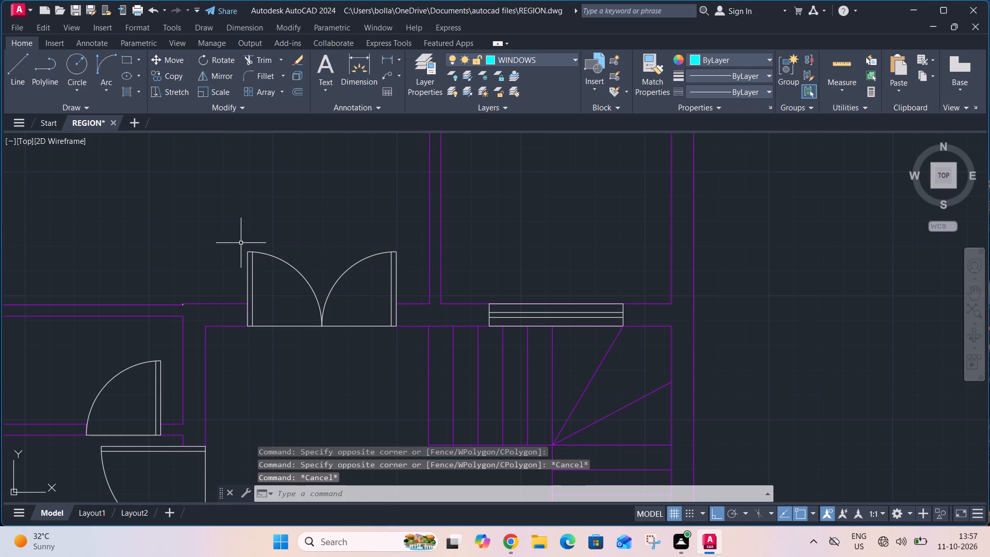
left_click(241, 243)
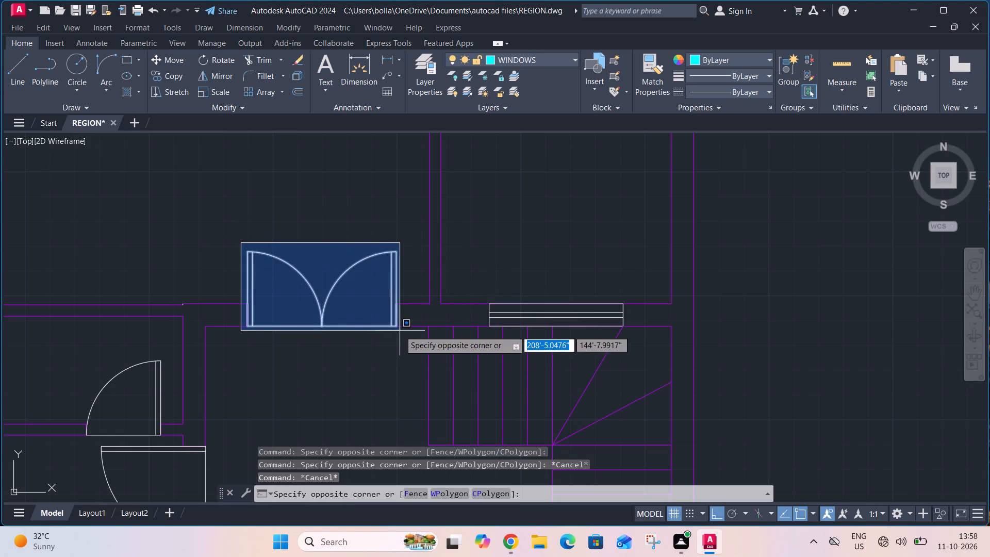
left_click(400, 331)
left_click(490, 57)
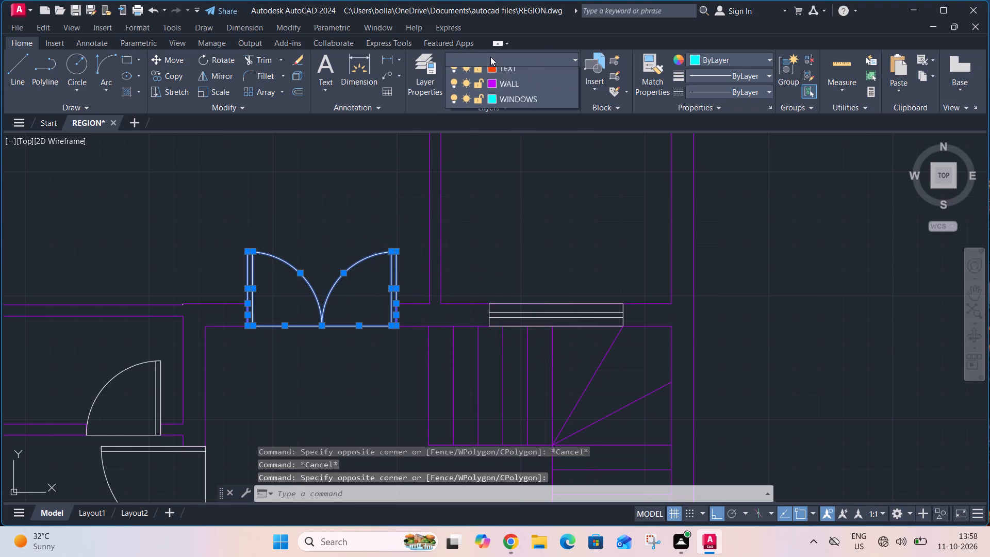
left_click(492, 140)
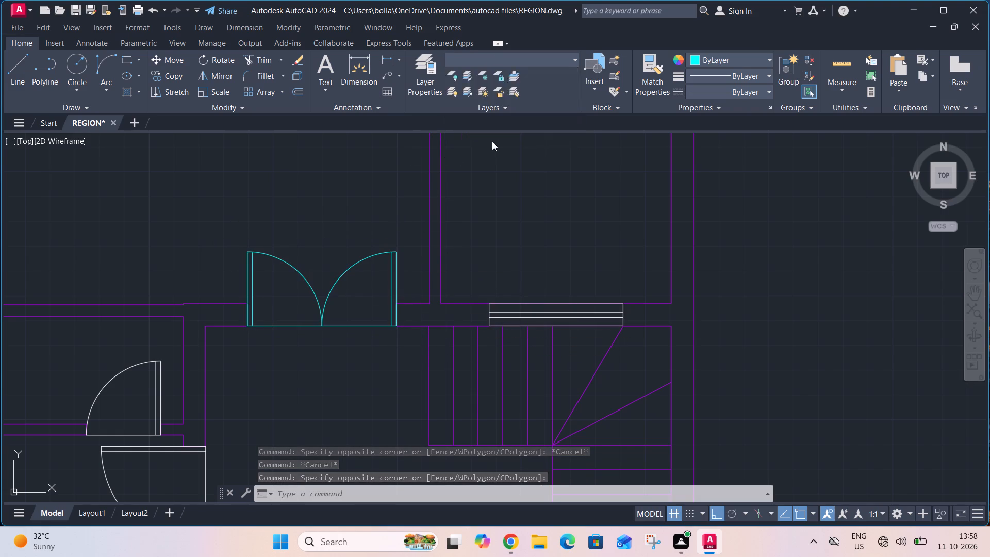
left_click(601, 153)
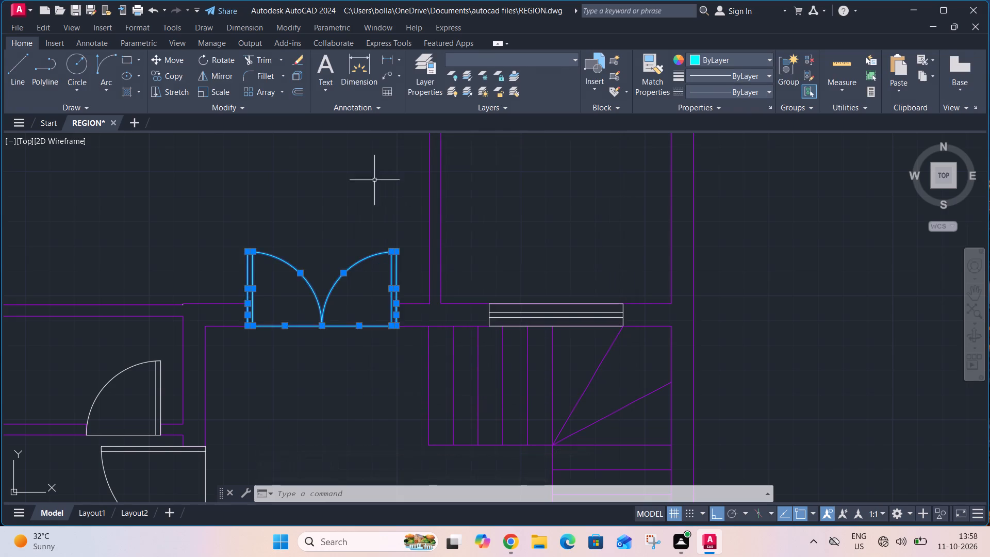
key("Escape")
Move the tiny white segment at the wall jog just left of the double door to the WALL layer.
scroll(170, 303, "up", 4)
left_click(232, 300)
left_click(285, 329)
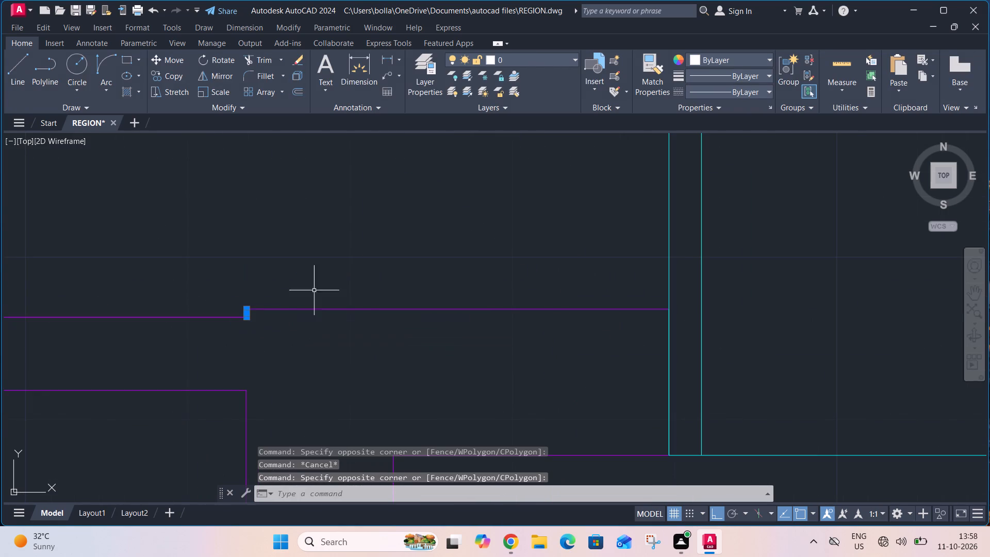
left_click(542, 61)
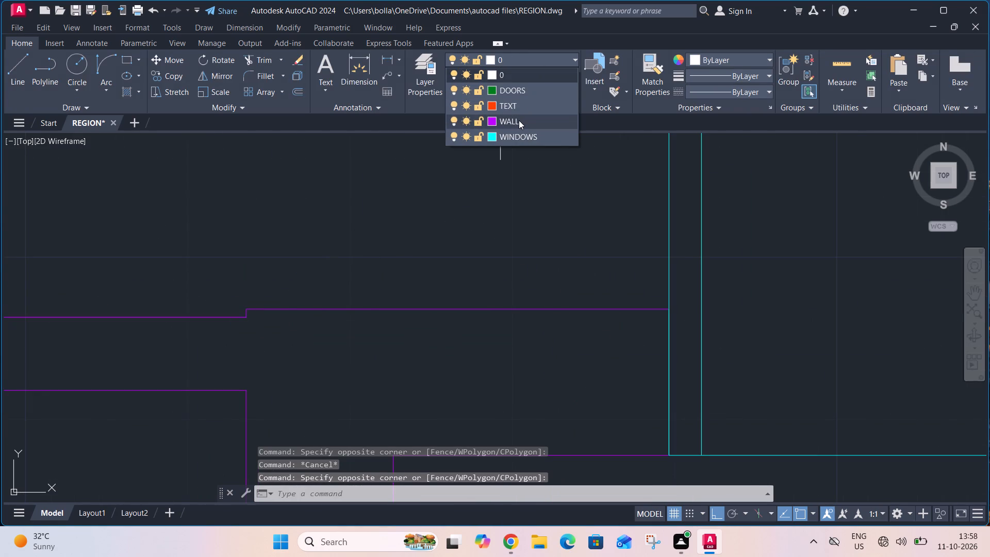
left_click(519, 120)
key("Escape")
scroll(517, 117, "down", 5)
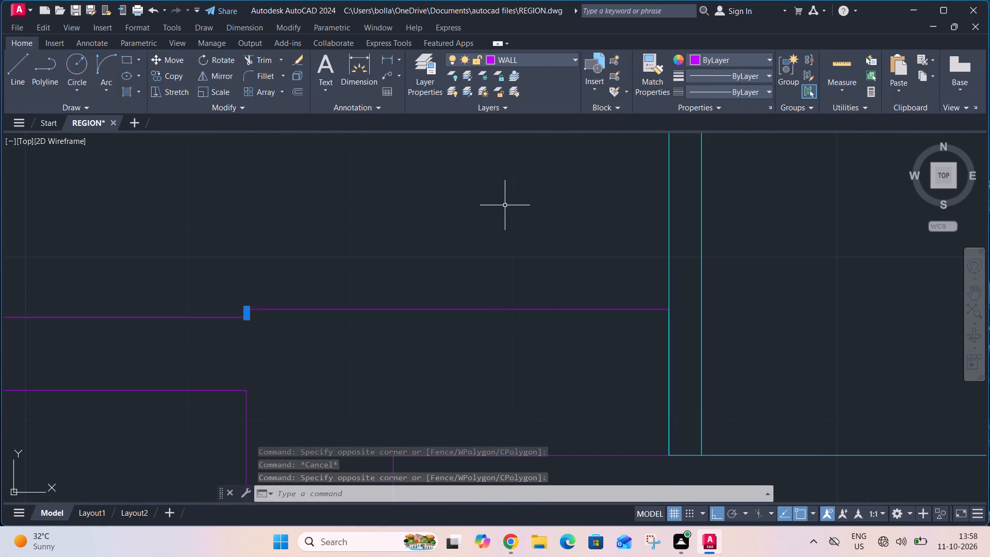
scroll(503, 208, "down", 2)
key("Escape")
Move the white window in the wall above the staircase to the WINDOWS layer.
scroll(503, 208, "down", 3)
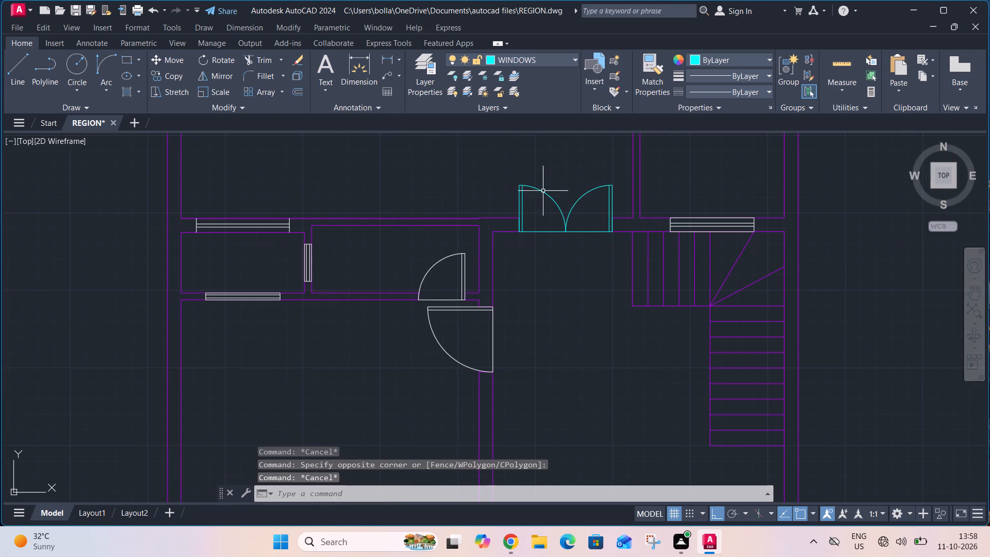
middle_click_drag(657, 209, 367, 248)
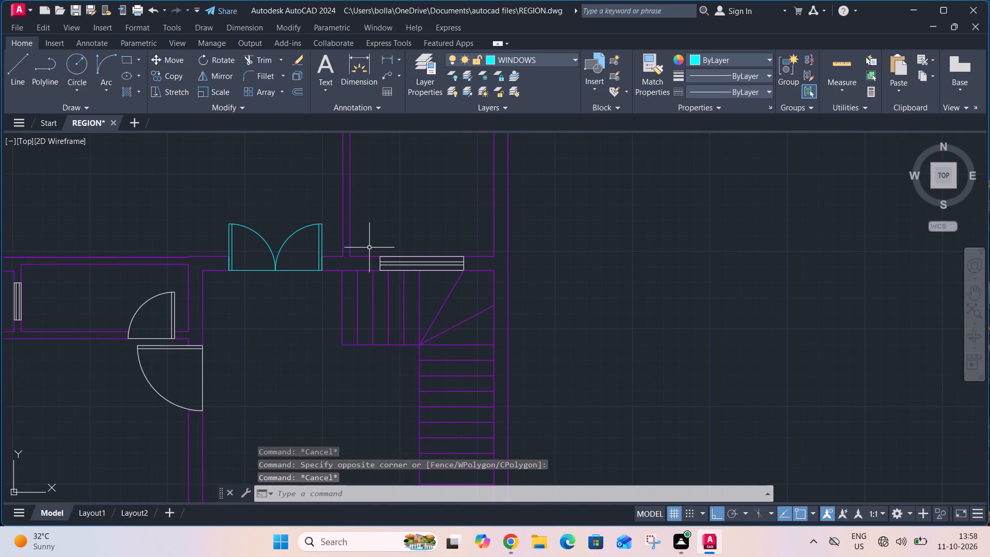
left_click(373, 252)
left_click(470, 278)
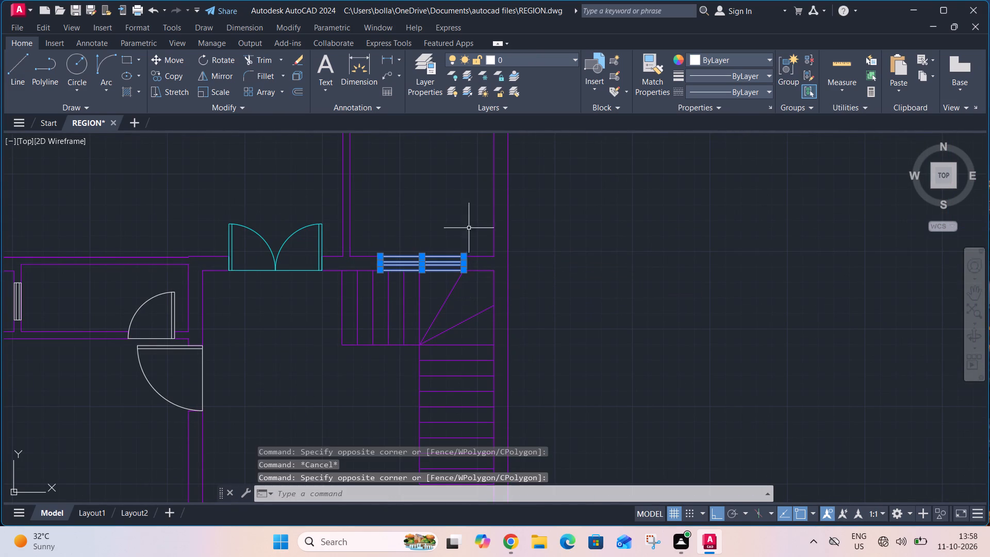
left_click(509, 55)
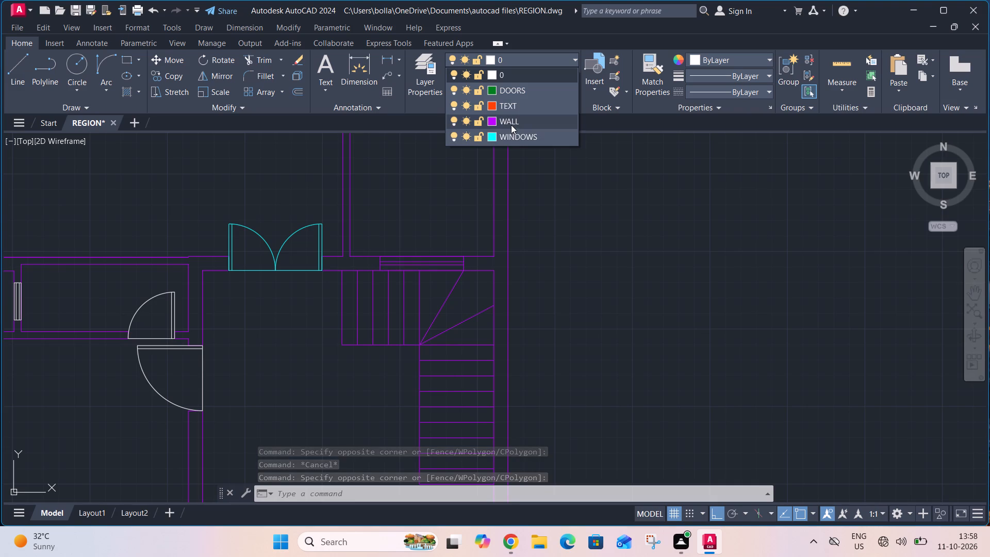
left_click(516, 135)
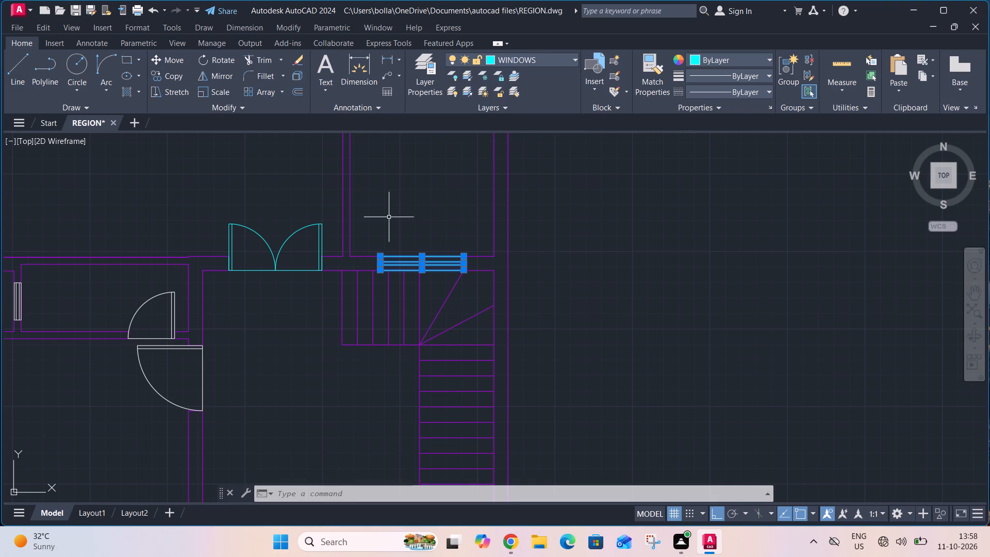
scroll(383, 212, "down", 1)
key("Escape")
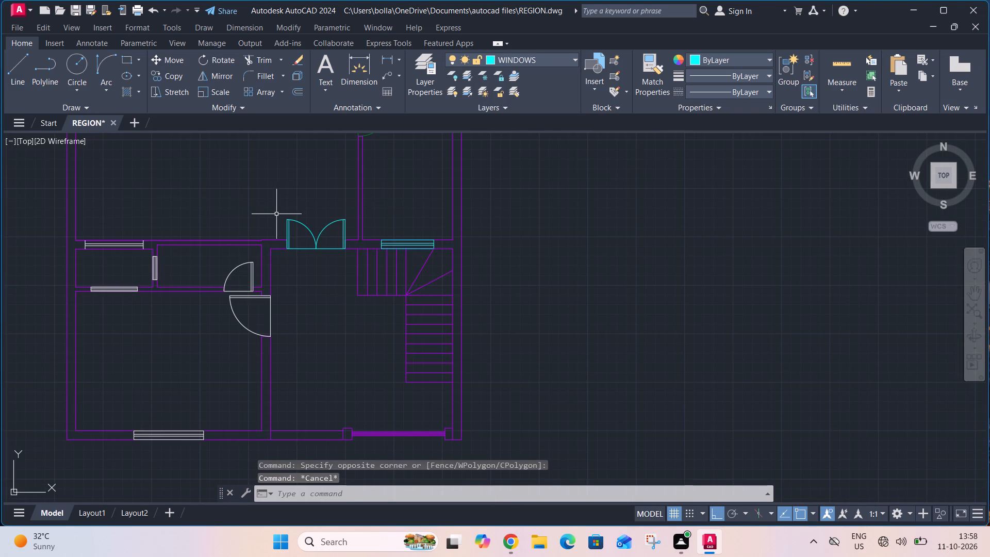
Move the cyan double door near the staircase, with its leaves, arcs and opening lines, to the DOORS layer.
left_click(279, 214)
left_click(348, 251)
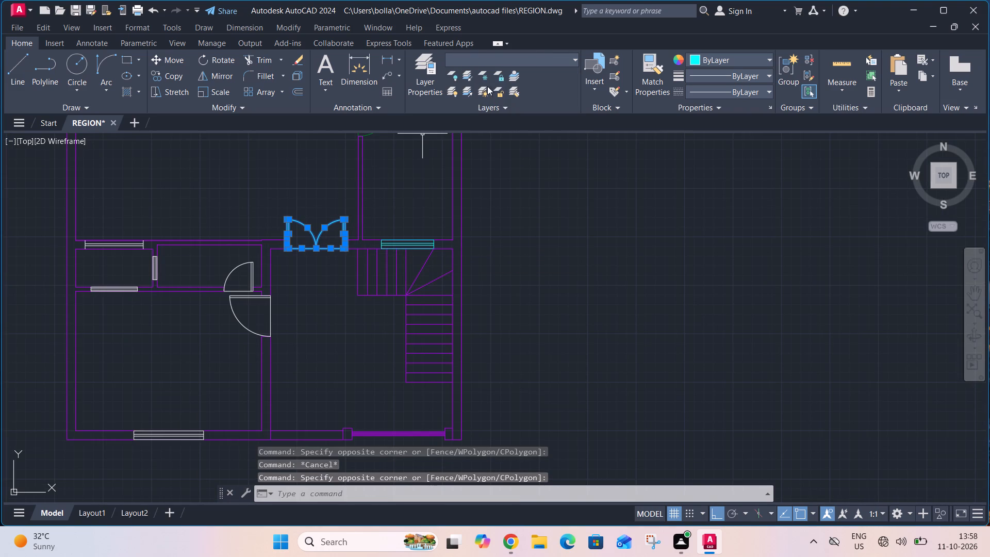
left_click(518, 59)
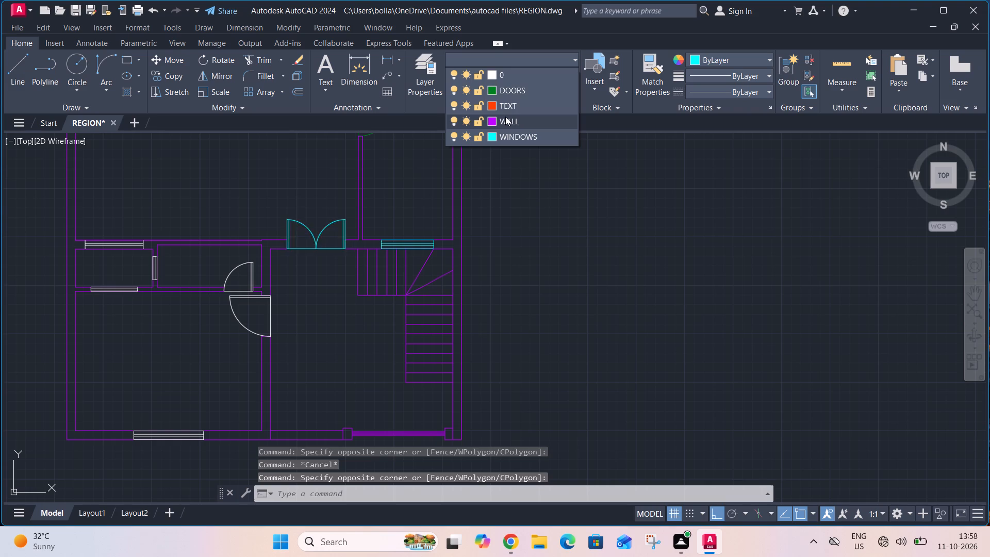
left_click(507, 90)
key("Escape")
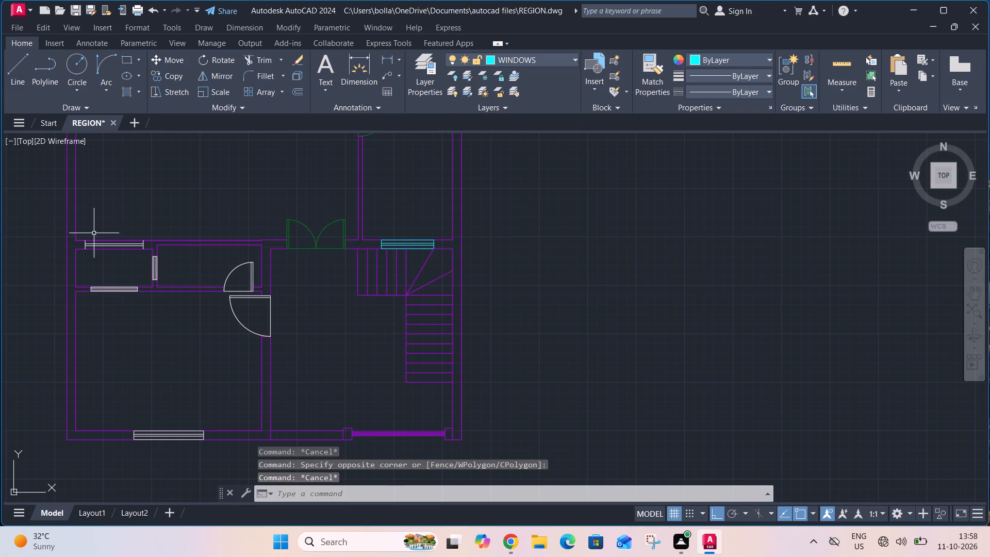
Assign the upper, right and lower white windows of the small room left of the double door to the WINDOWS layer.
scroll(87, 242, "up", 2)
left_click(71, 232)
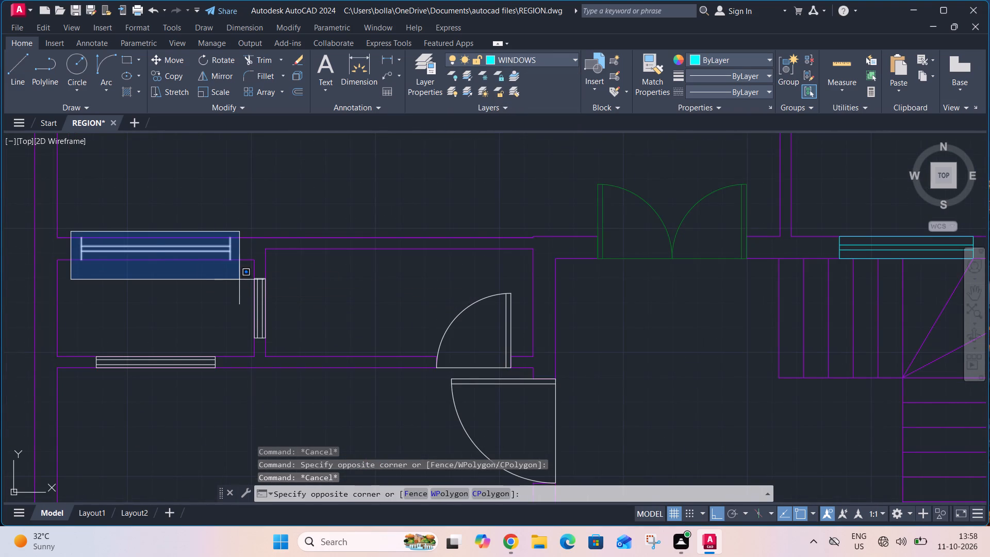
left_click(239, 280)
scroll(241, 279, "up", 3)
left_click(251, 249)
scroll(316, 267, "down", 2)
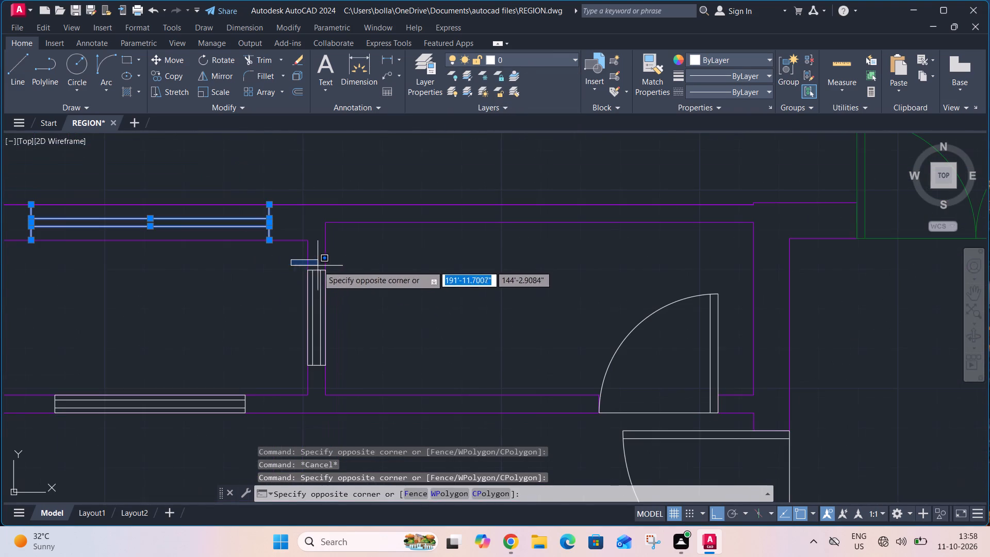
left_click(338, 371)
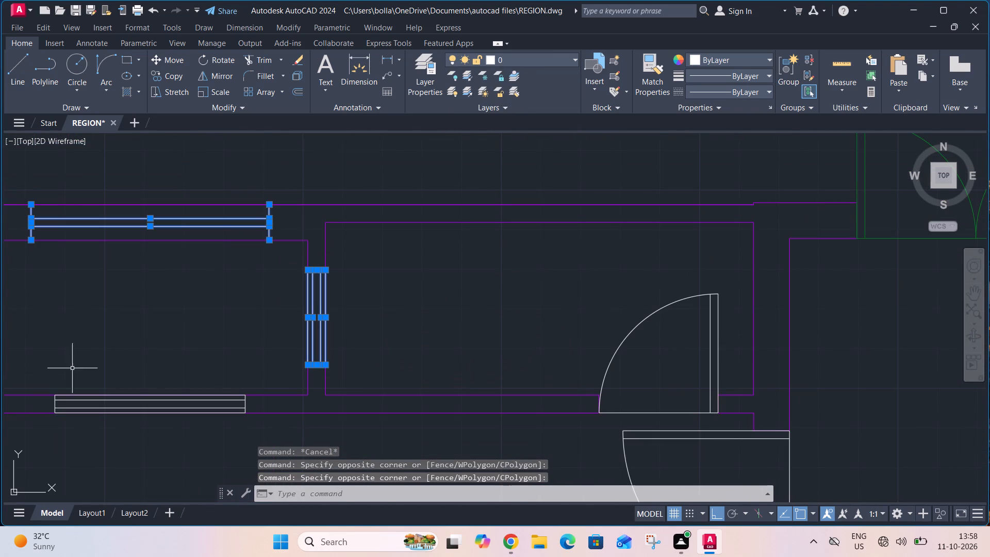
left_click(30, 378)
left_click(256, 430)
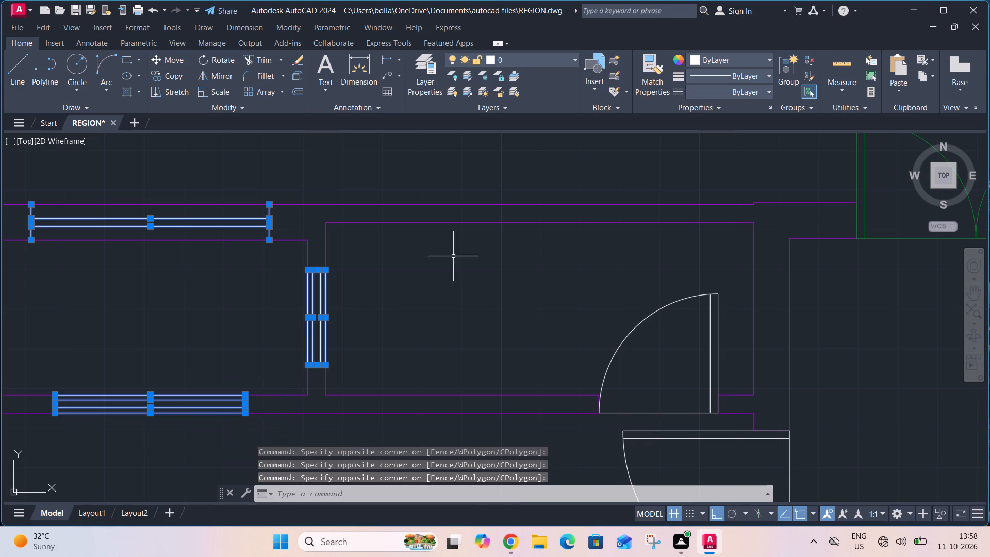
left_click(539, 57)
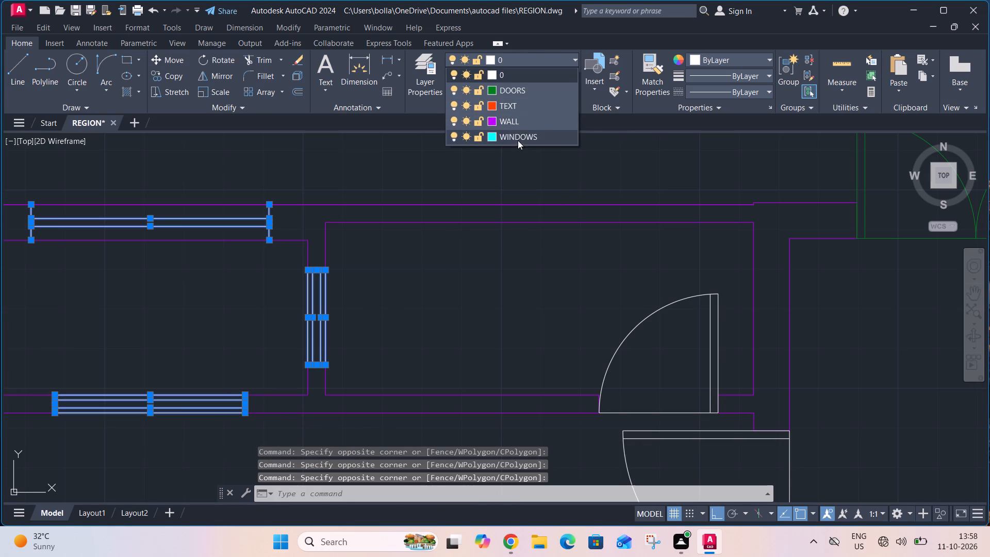
left_click(518, 140)
key("Escape")
Move the white single door in the lower wall of the narrow room beside the small windowed room to the DOORS layer.
middle_click_drag(581, 299, 352, 218)
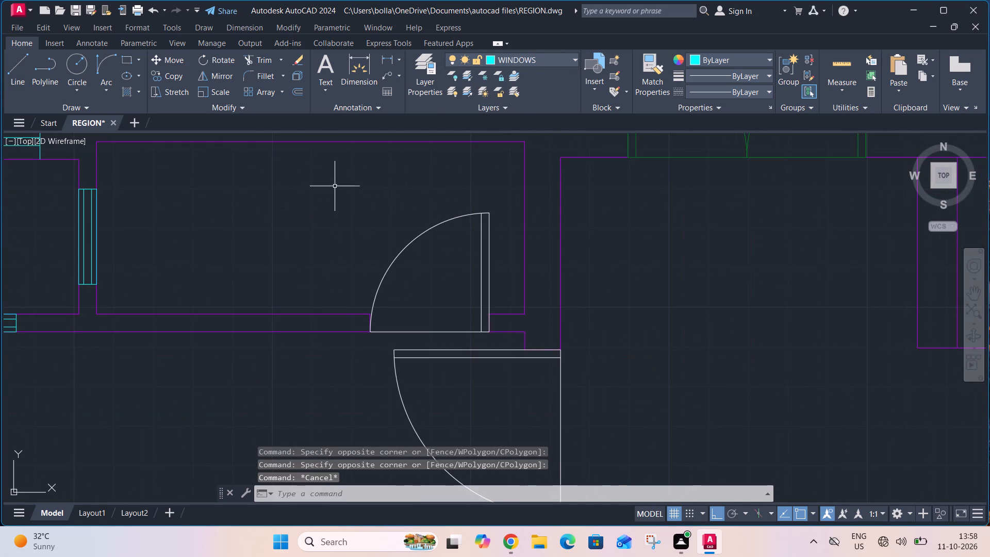
left_click(327, 172)
left_click(501, 335)
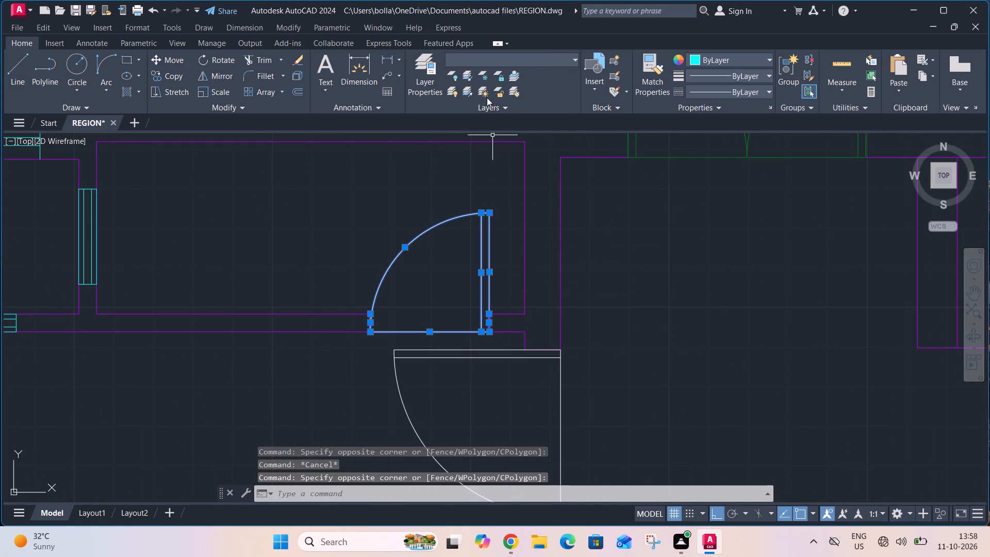
left_click(475, 54)
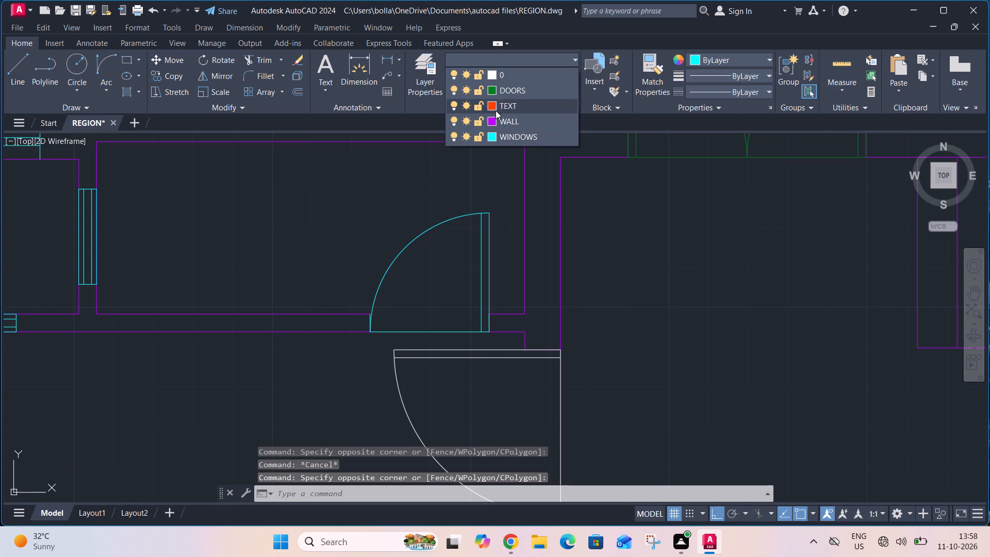
left_click(501, 94)
key("Escape")
Move the white single door between the lower room and the stair hall, with leaf, arc and opening line, to the DOORS layer.
middle_click_drag(497, 293, 272, 163)
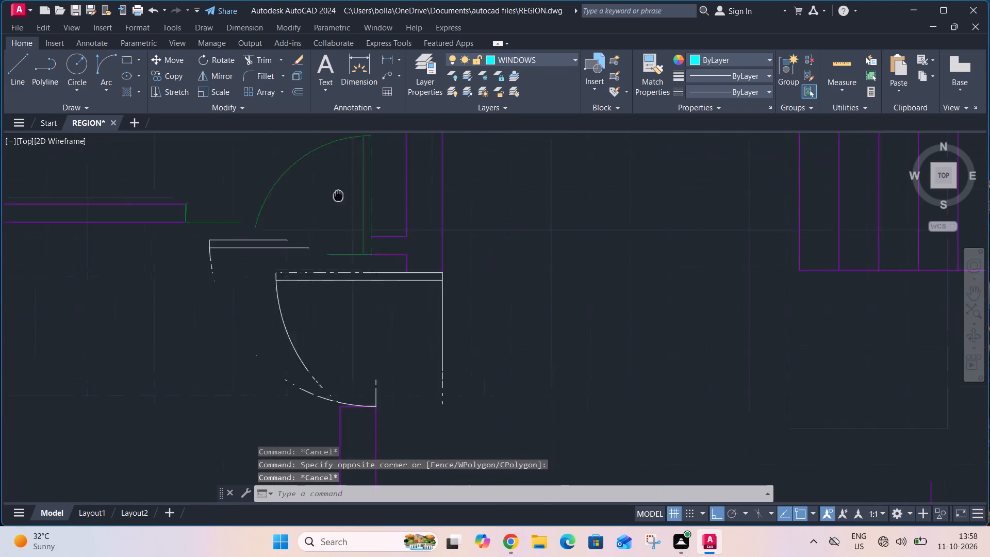
middle_click_drag(272, 163, 167, 103)
middle_click_drag(121, 193, 286, 233)
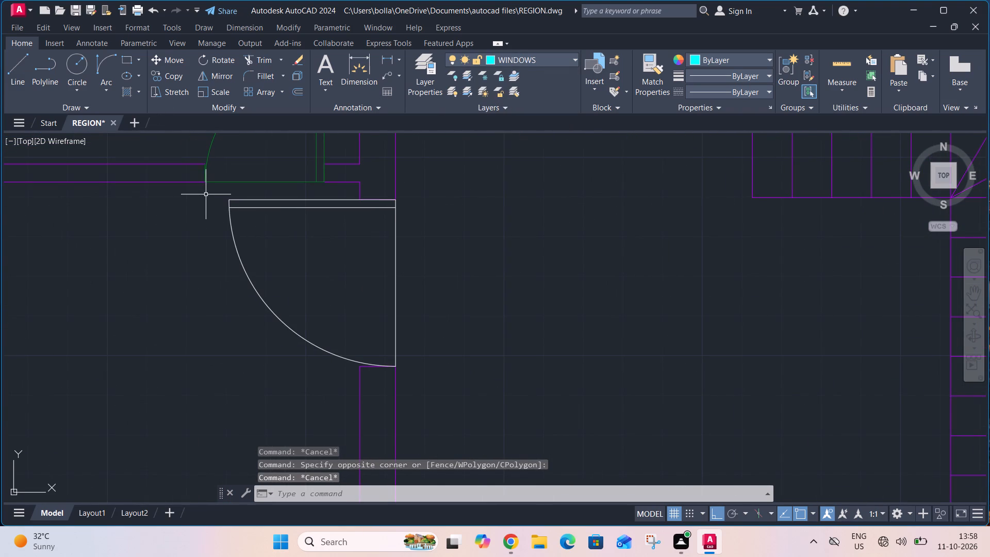
left_click(206, 194)
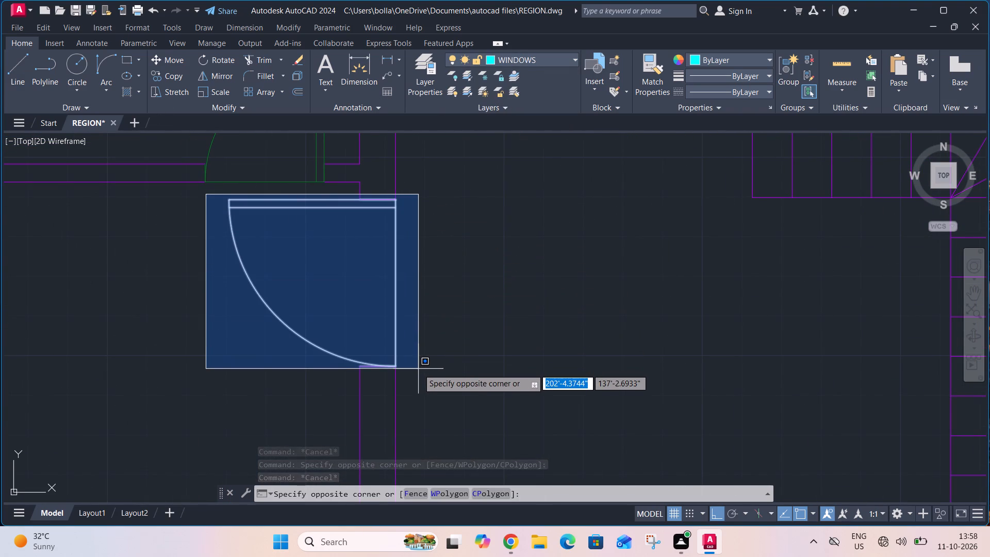
left_click(418, 365)
left_click(417, 316)
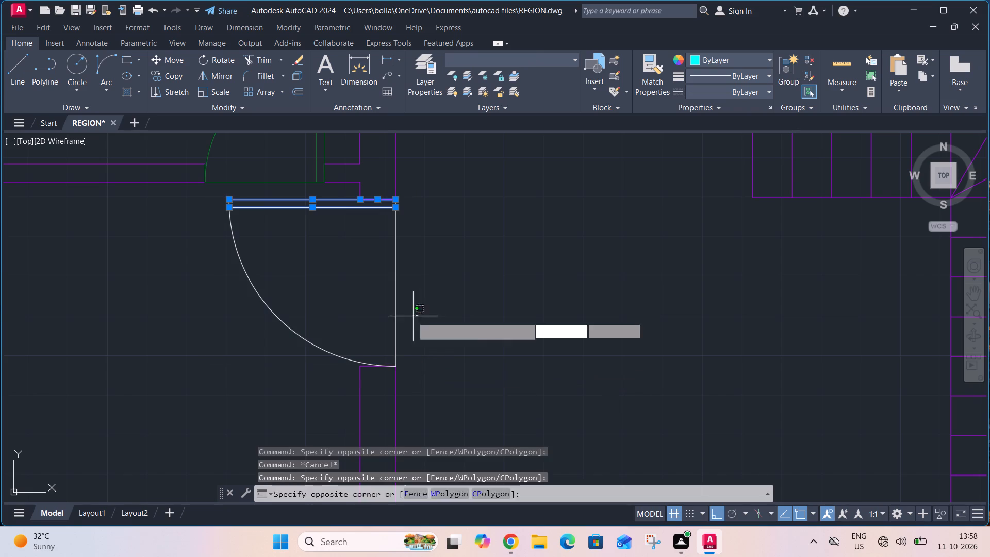
left_click(374, 325)
left_click_drag(345, 317, 323, 333)
left_click_drag(300, 348, 297, 353)
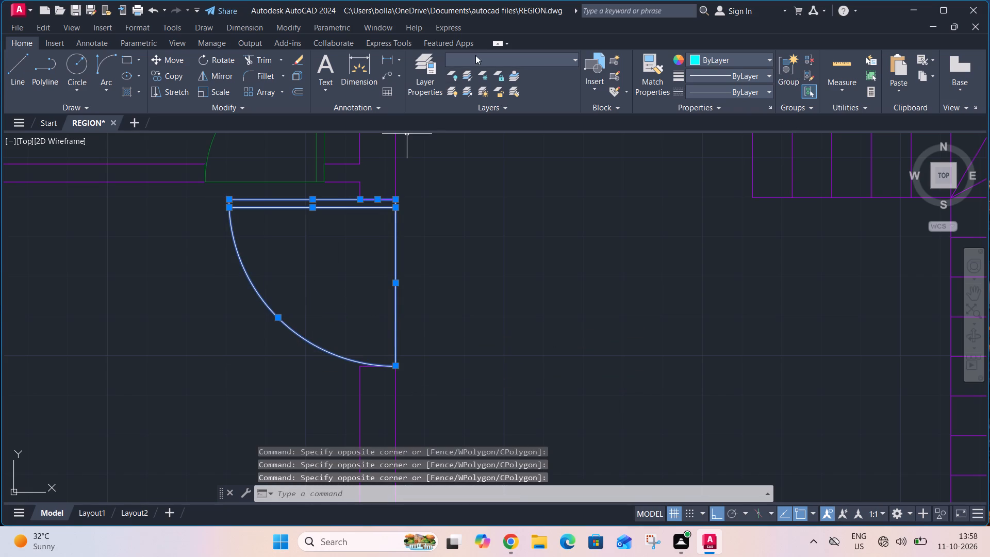
left_click(476, 55)
left_click(499, 88)
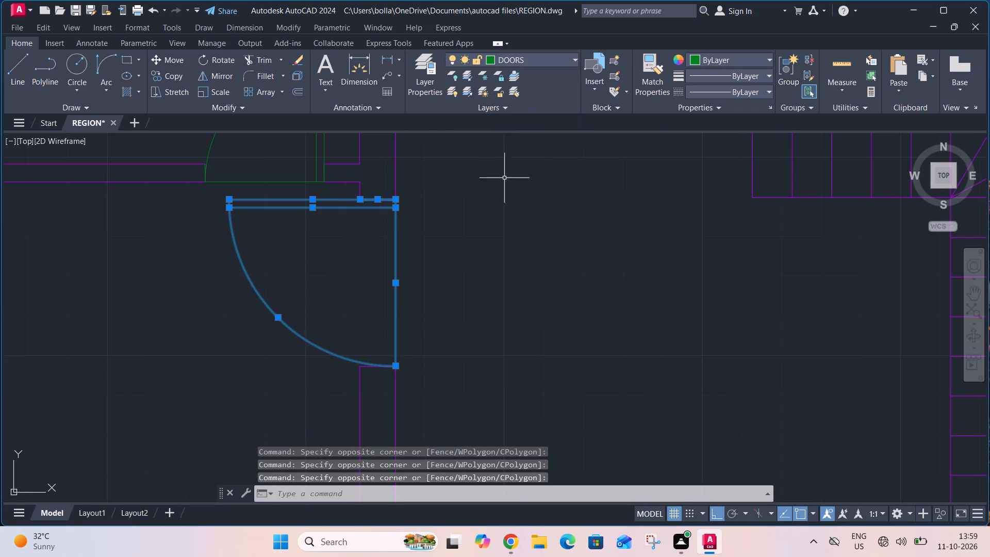
key("Escape")
Move the short green wall-end lines on both sides of the narrow room's door opening to the WALL layer.
scroll(187, 169, "up", 5)
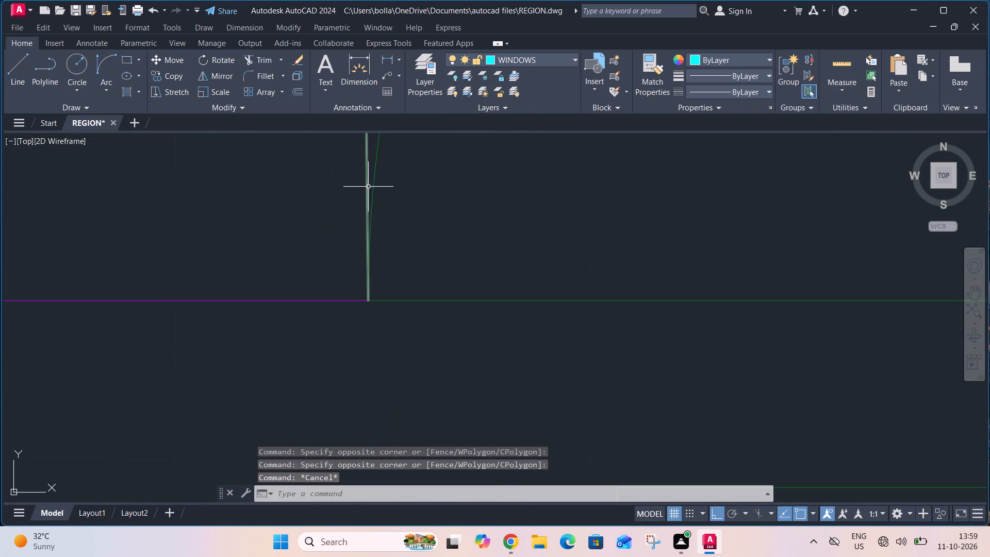
left_click(368, 187)
left_click(491, 59)
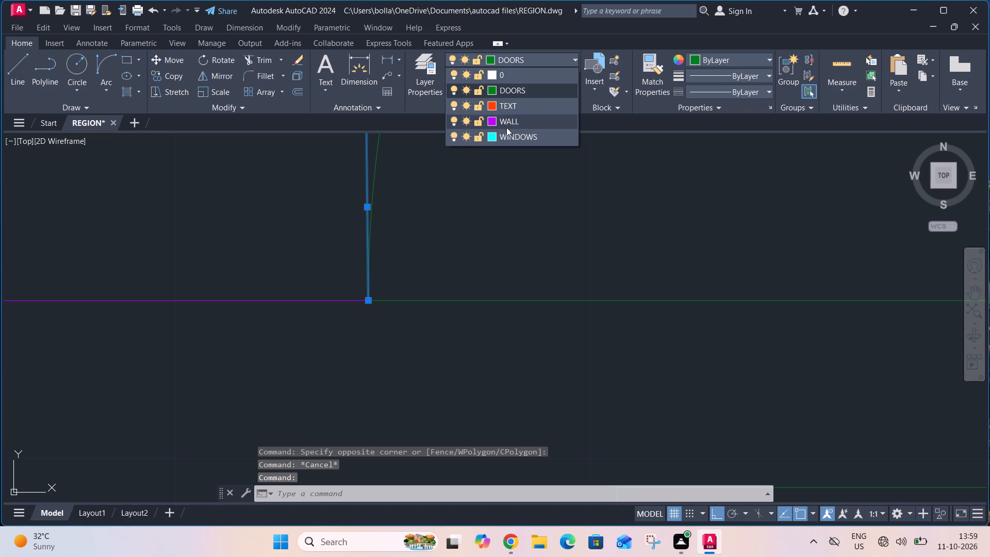
left_click(501, 119)
key("Escape")
scroll(465, 226, "down", 4)
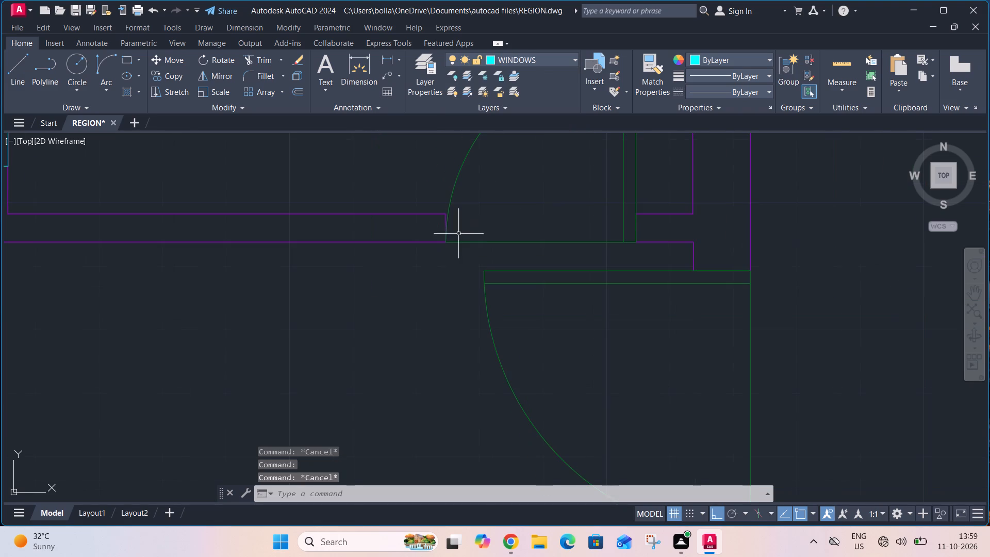
middle_click_drag(592, 225, 359, 231)
scroll(398, 224, "up", 3)
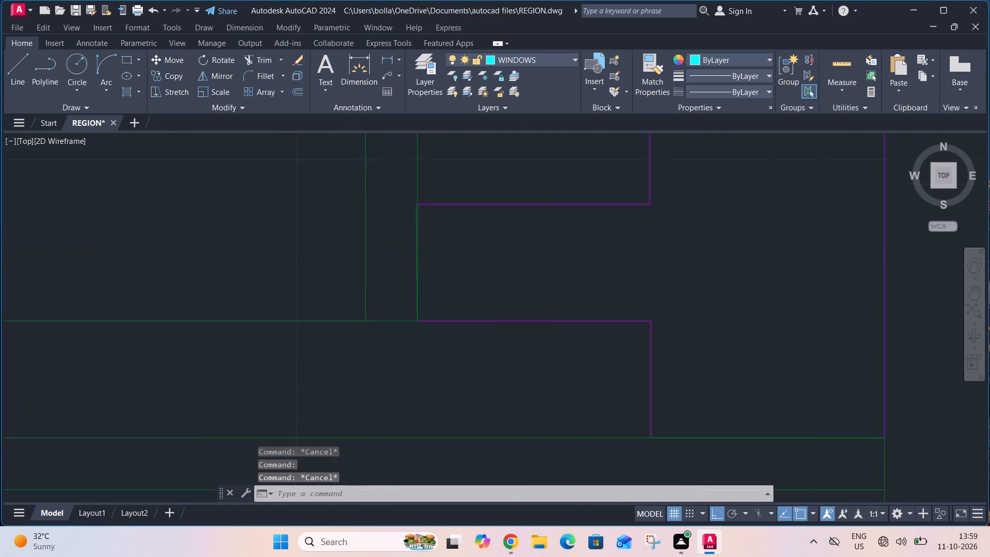
scroll(398, 224, "up", 1)
left_click(412, 181)
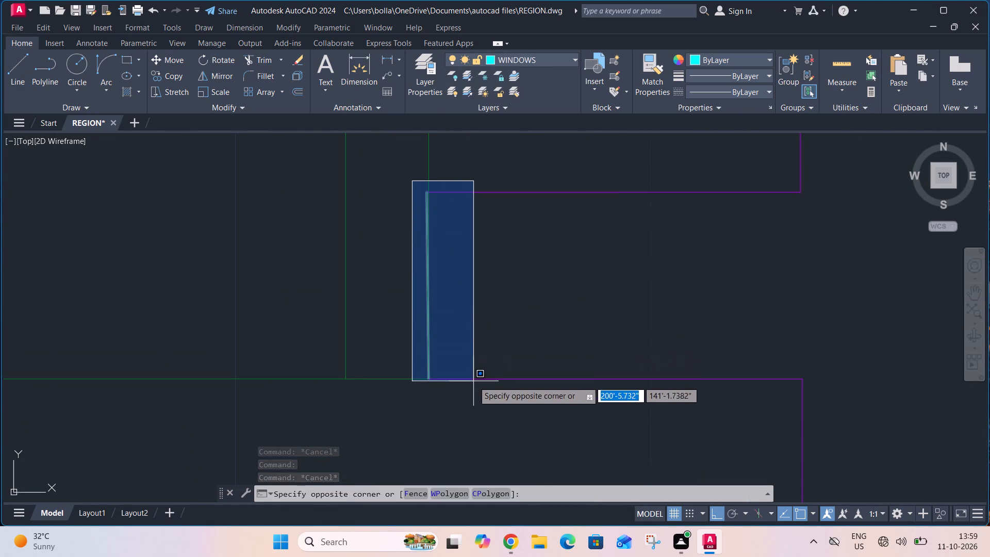
left_click(473, 381)
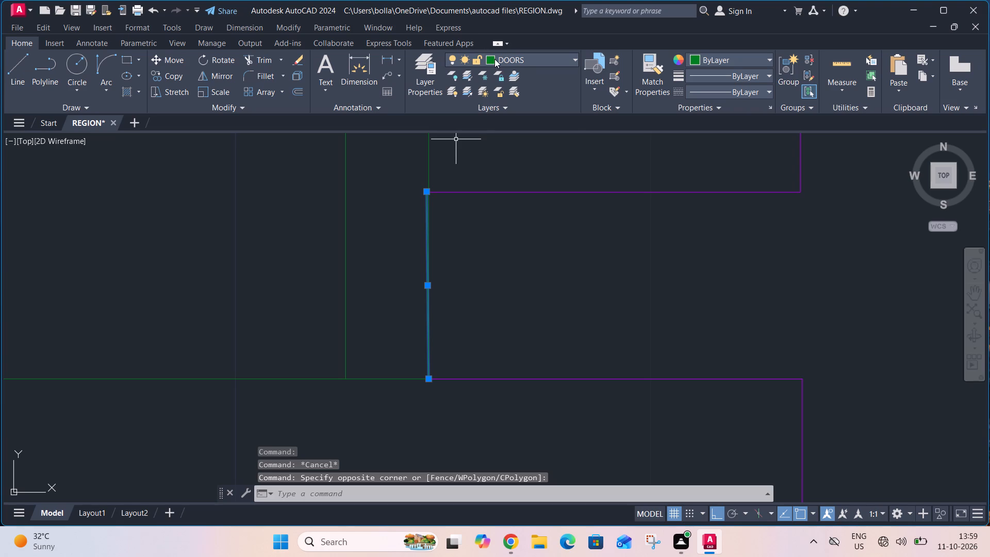
left_click(494, 59)
left_click(498, 123)
key("Escape")
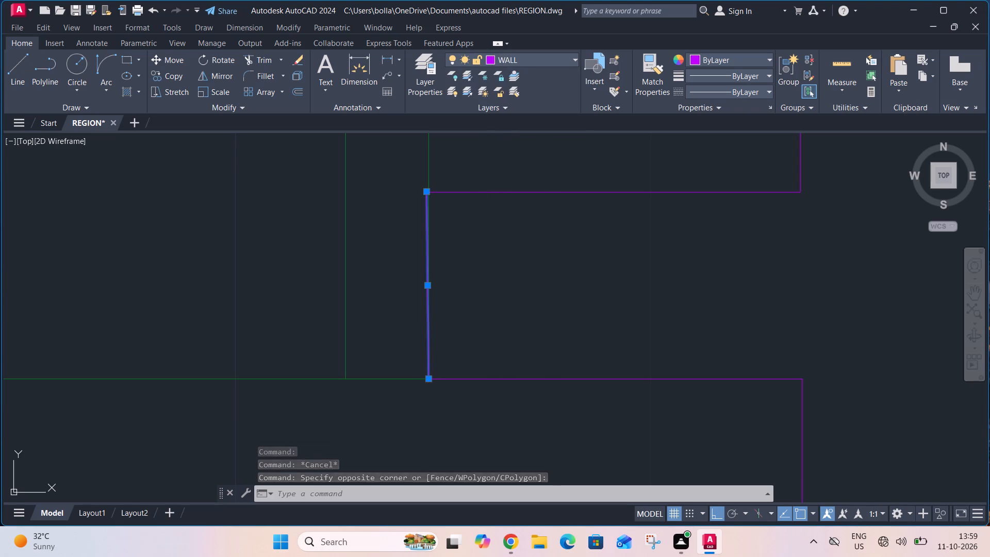
Move the parallel lines of the opening between the two small piers in the lower outer wall to the DOORS layer.
scroll(476, 183, "down", 5)
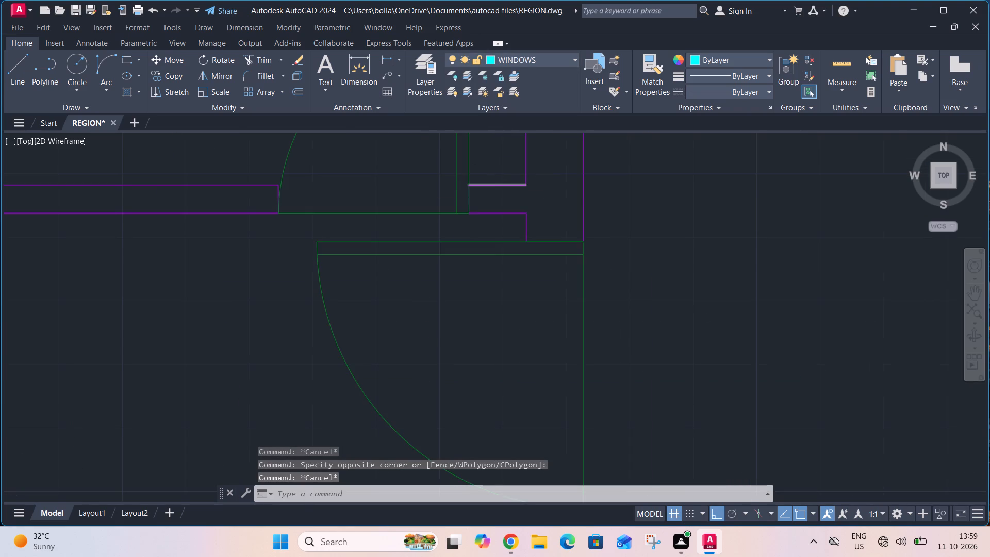
scroll(473, 186, "down", 3)
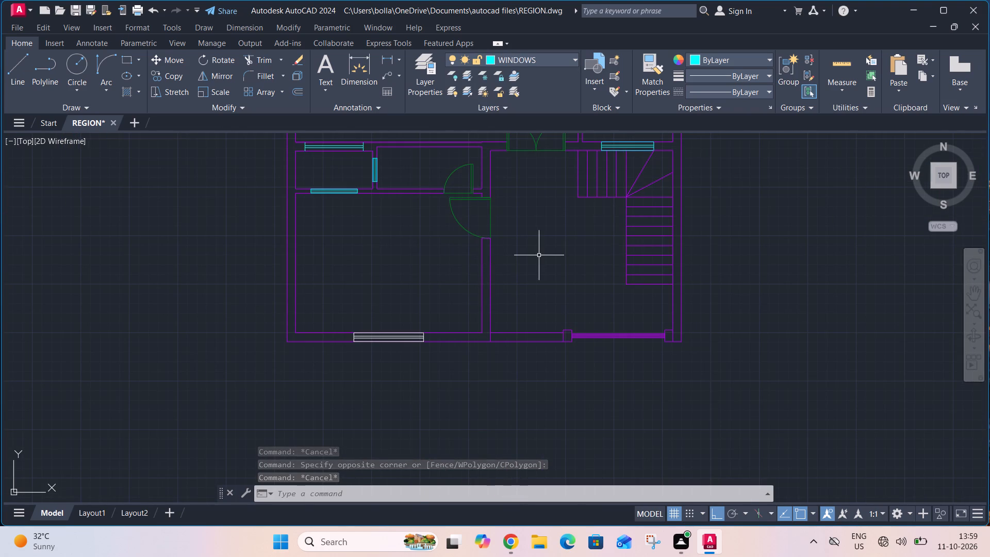
middle_click_drag(539, 257, 382, 299)
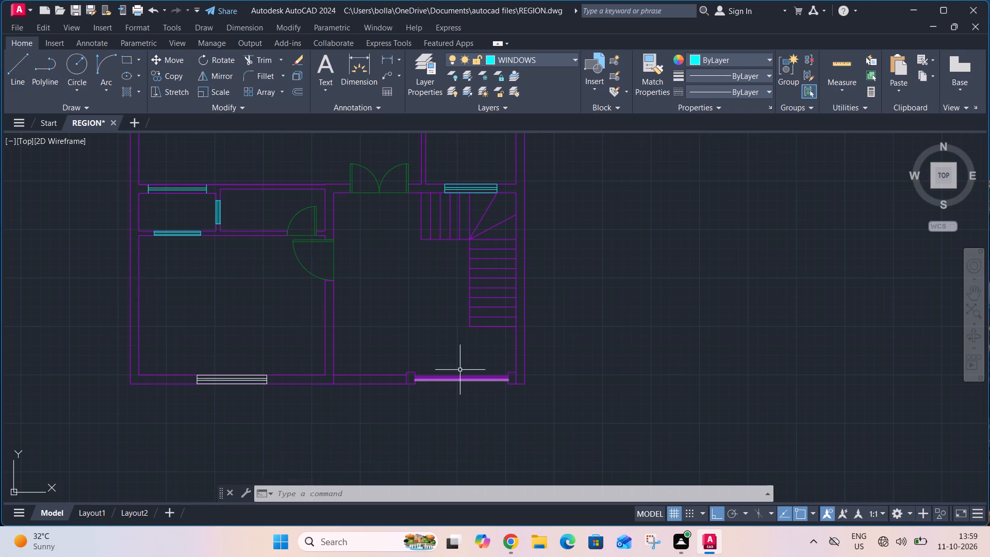
scroll(459, 374, "up", 2)
left_click_drag(459, 365, 461, 374)
left_click_drag(437, 417, 434, 412)
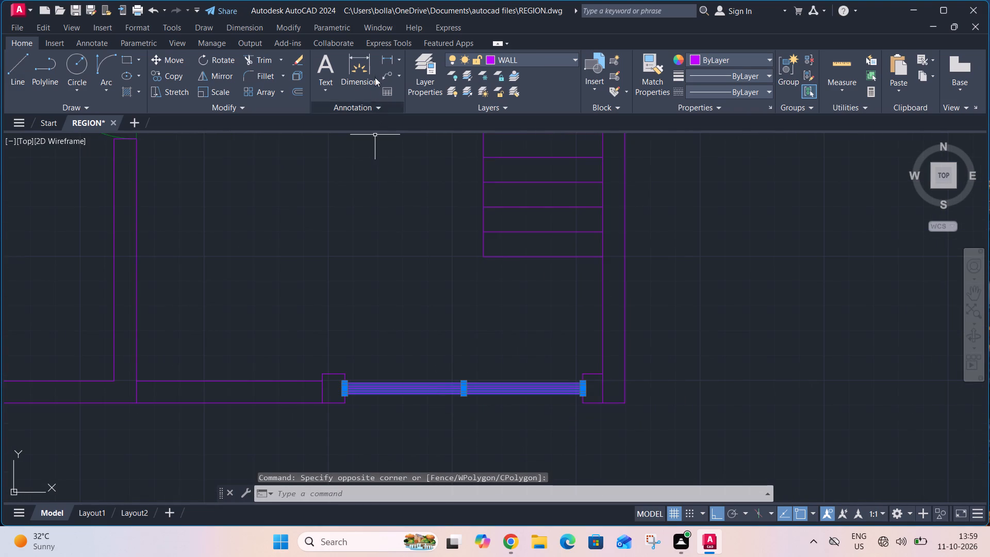
left_click(522, 56)
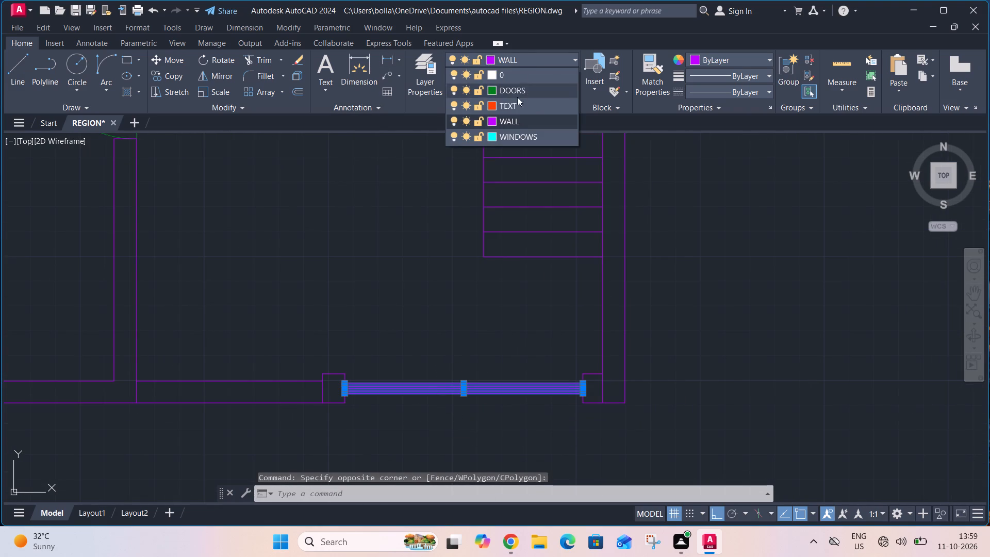
left_click(513, 91)
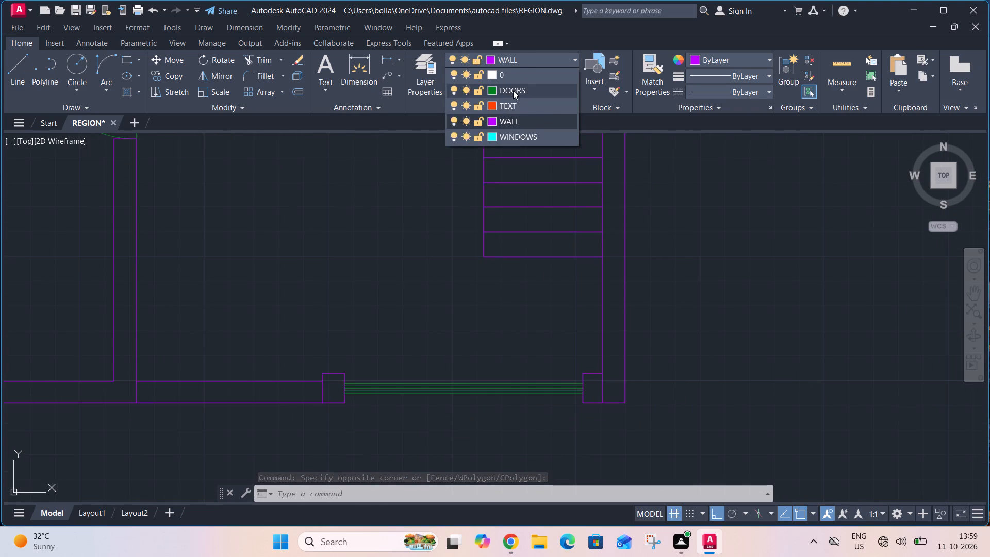
key("Escape")
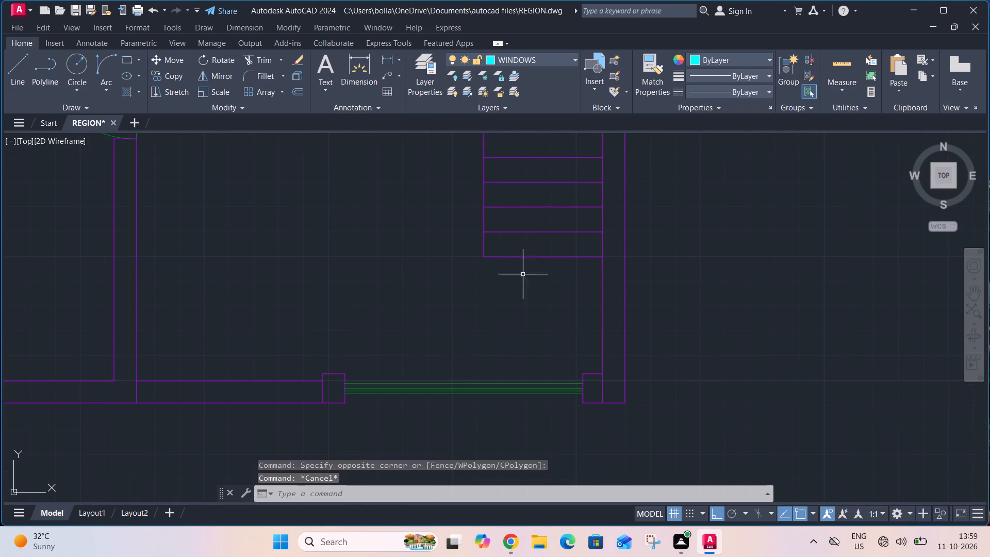
Trim away the short line crossing the lower outer wall where the partition between the lower room and stair hall meets it.
scroll(517, 278, "down", 2)
key("t")
key("r")
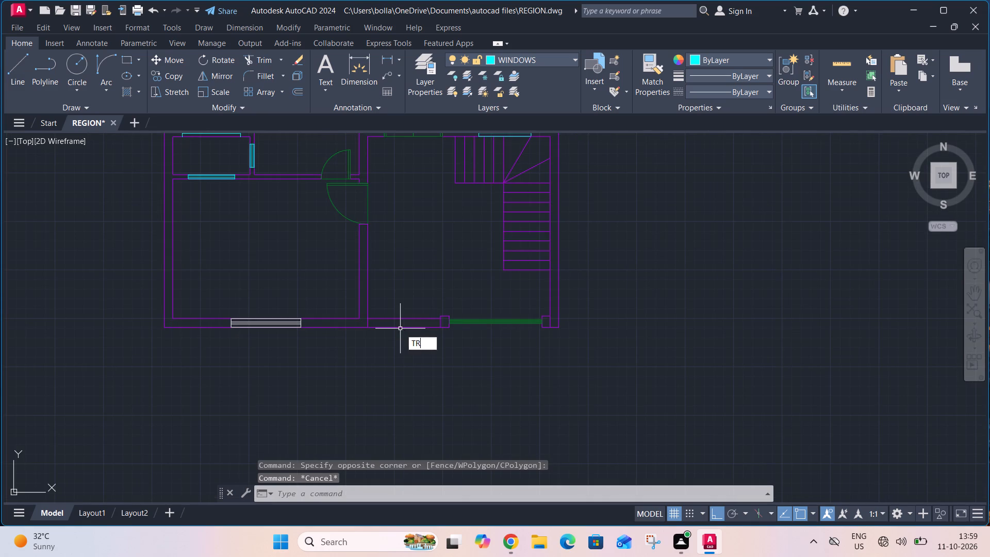
key("space")
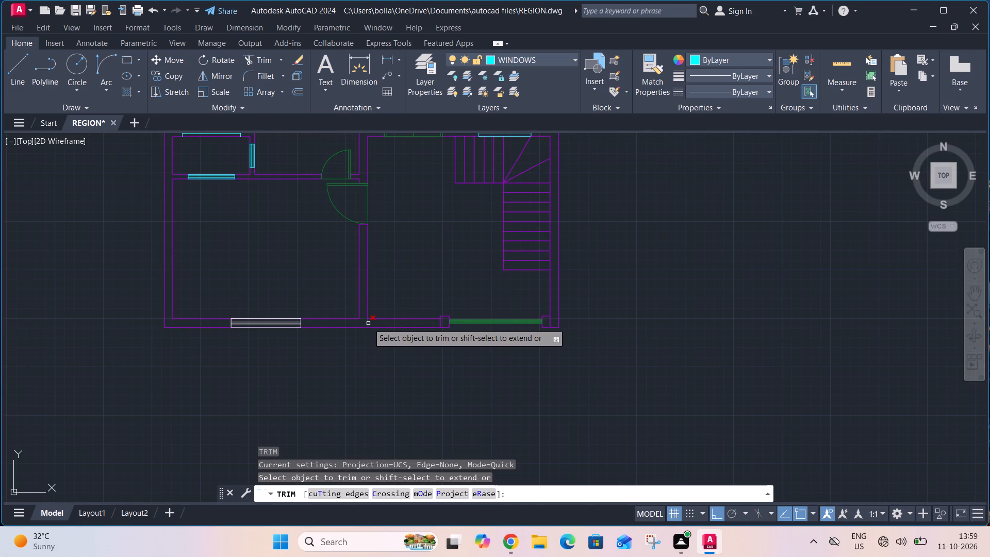
left_click(368, 323)
key("Escape")
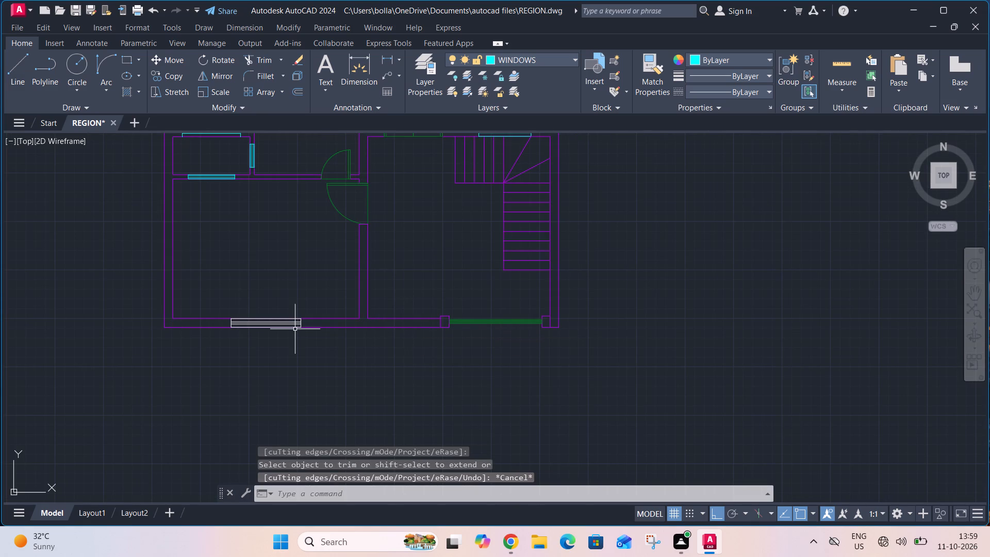
Move the white window in the lower room's outer wall to the WINDOWS layer.
left_click(222, 312)
left_click(310, 336)
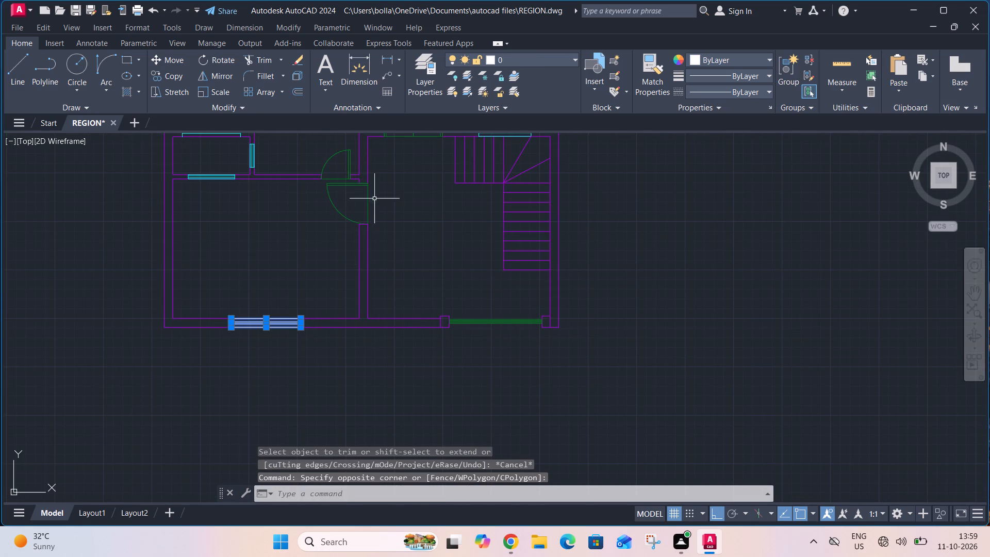
left_click(539, 56)
left_click(494, 134)
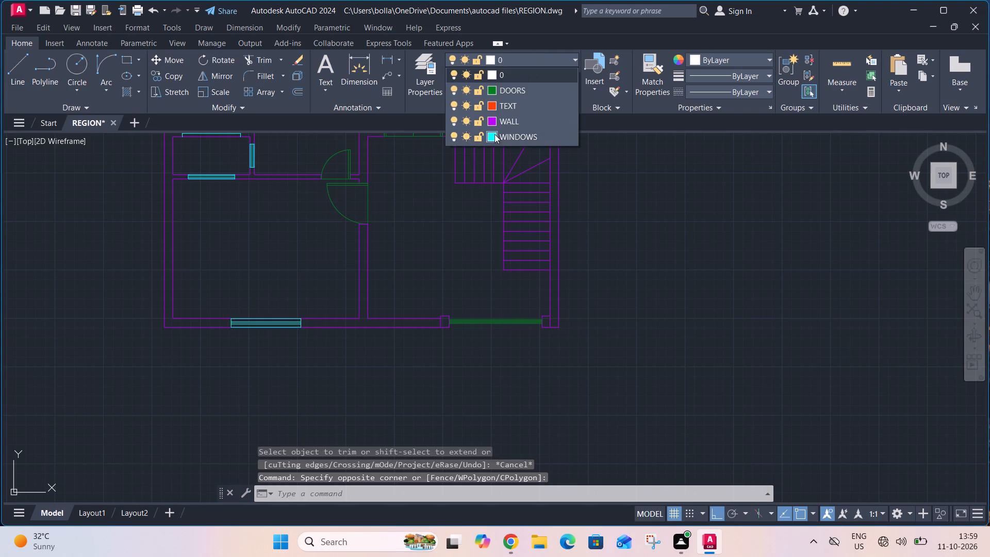
key("Escape")
key("Escape")
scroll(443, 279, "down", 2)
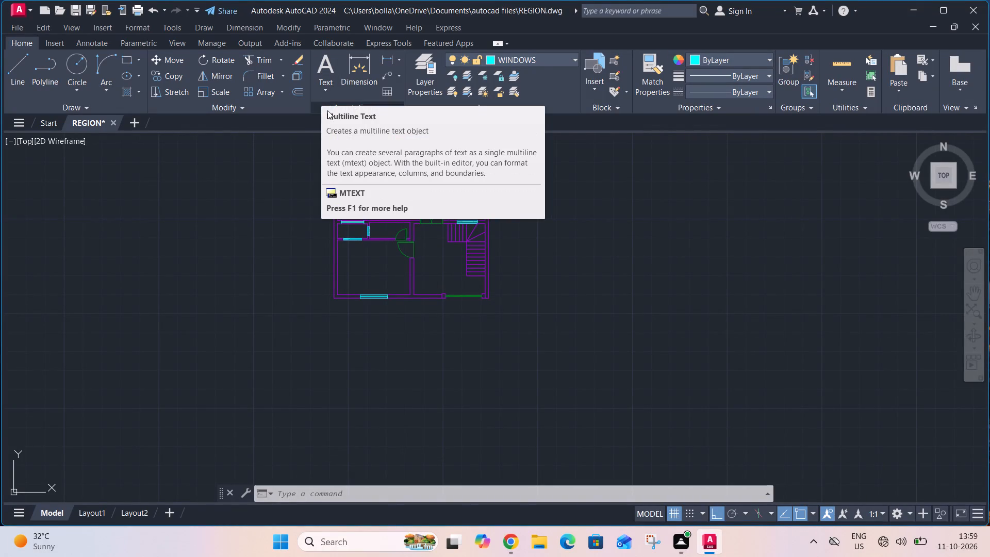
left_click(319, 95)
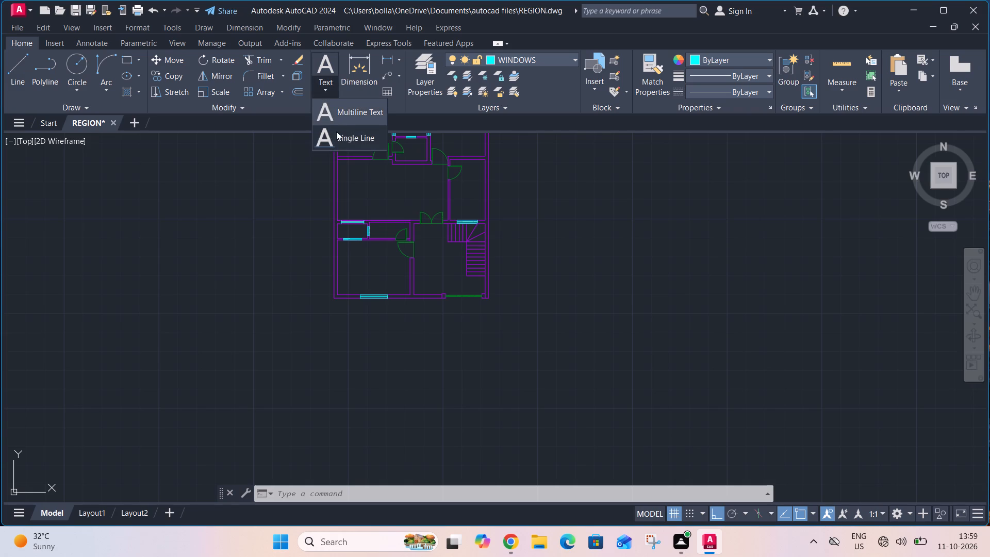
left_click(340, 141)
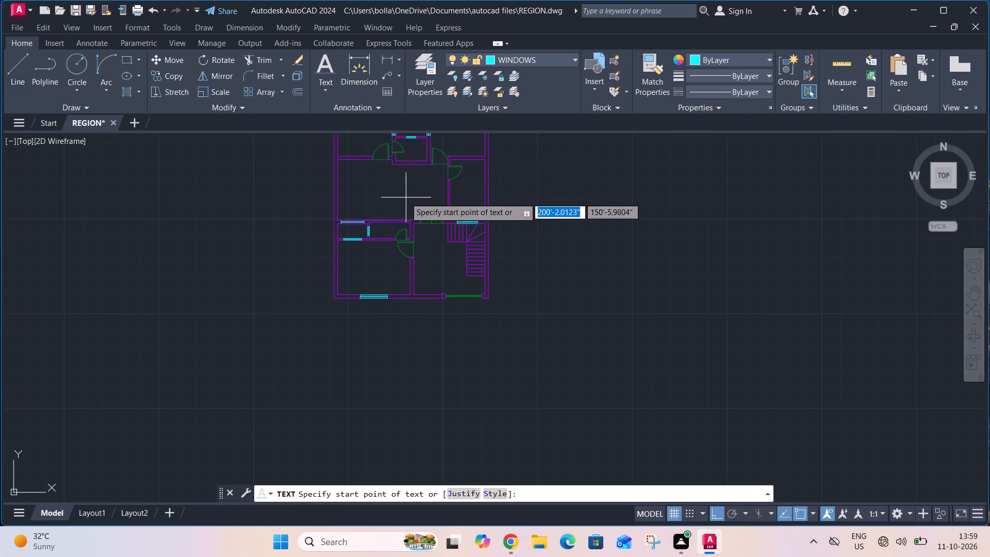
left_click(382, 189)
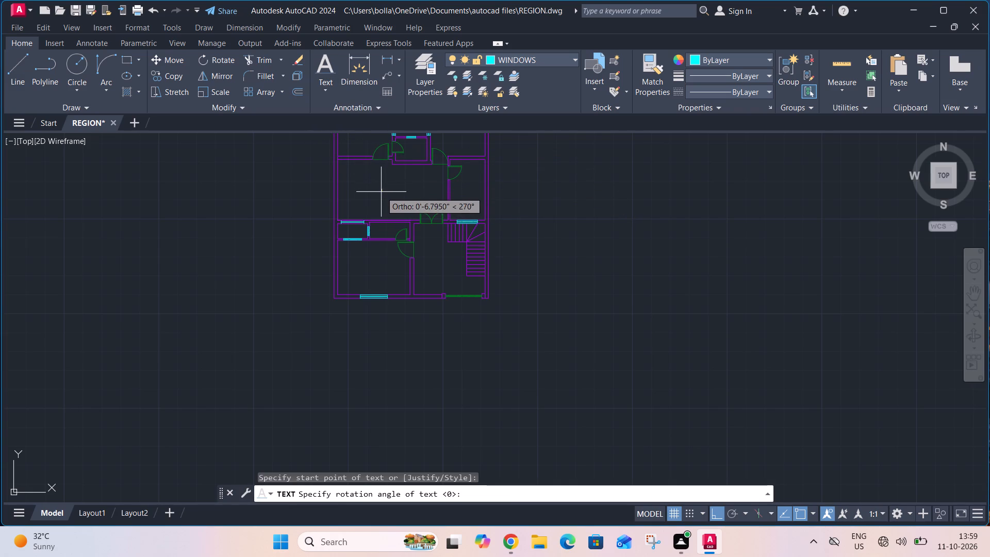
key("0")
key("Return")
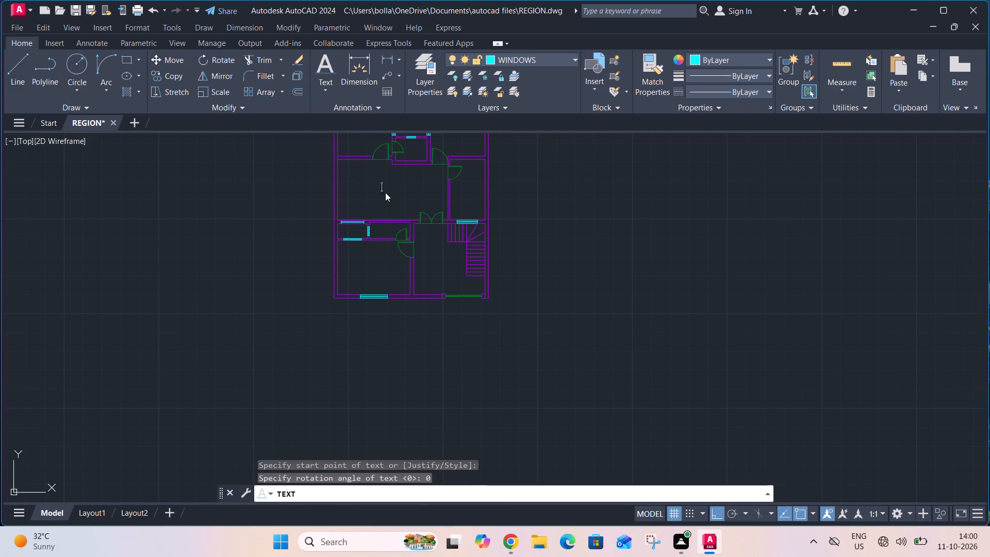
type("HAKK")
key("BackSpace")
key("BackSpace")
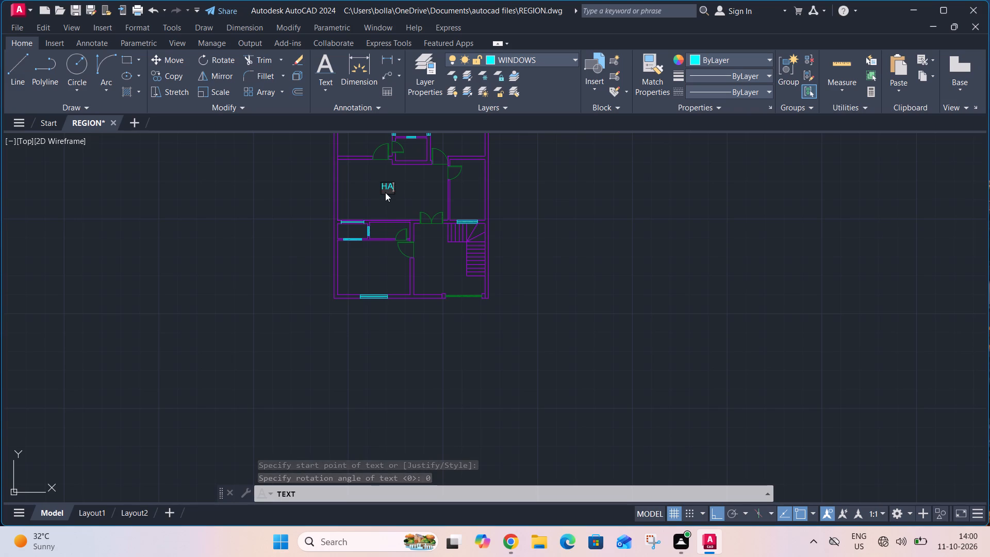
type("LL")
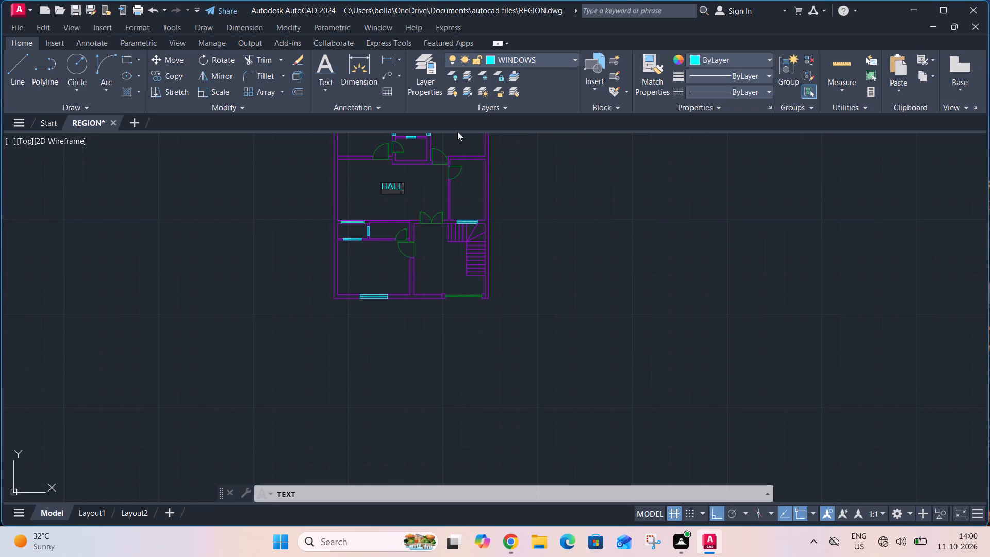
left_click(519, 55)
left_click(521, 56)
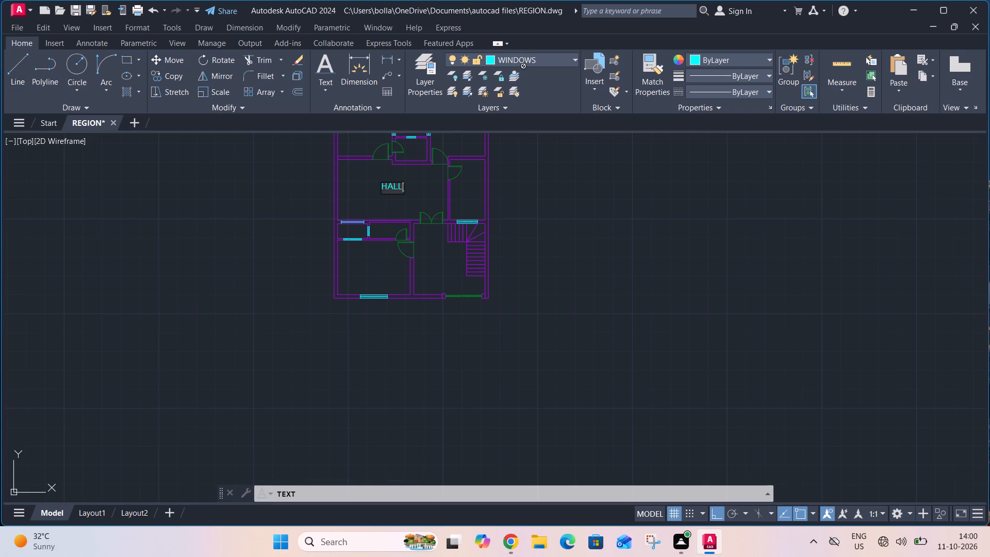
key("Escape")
Make TEXT the current layer.
left_click(526, 58)
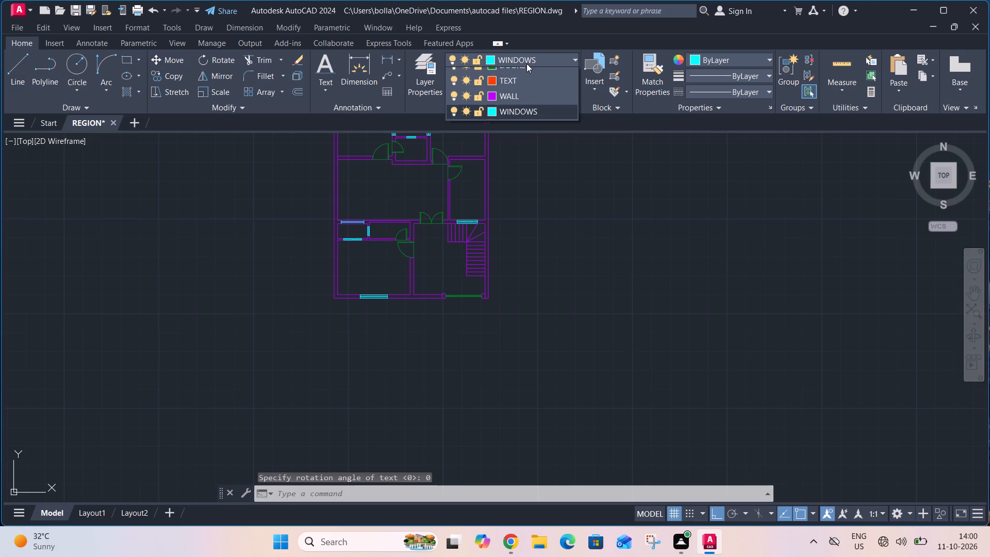
left_click(520, 101)
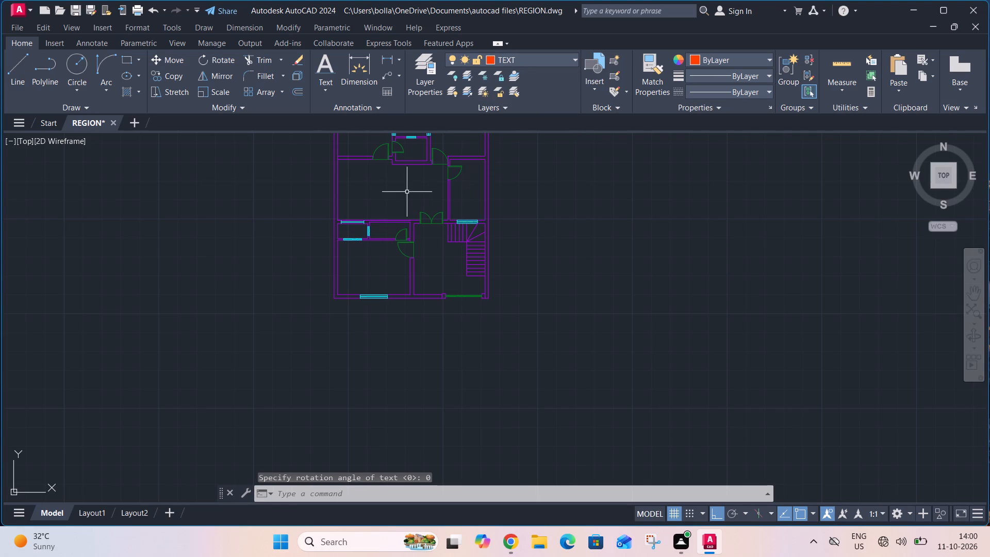
Label the large central room with two-line single-line text HALL and 24'-8"X13'-4" at 0 rotation.
left_click(320, 86)
left_click(334, 134)
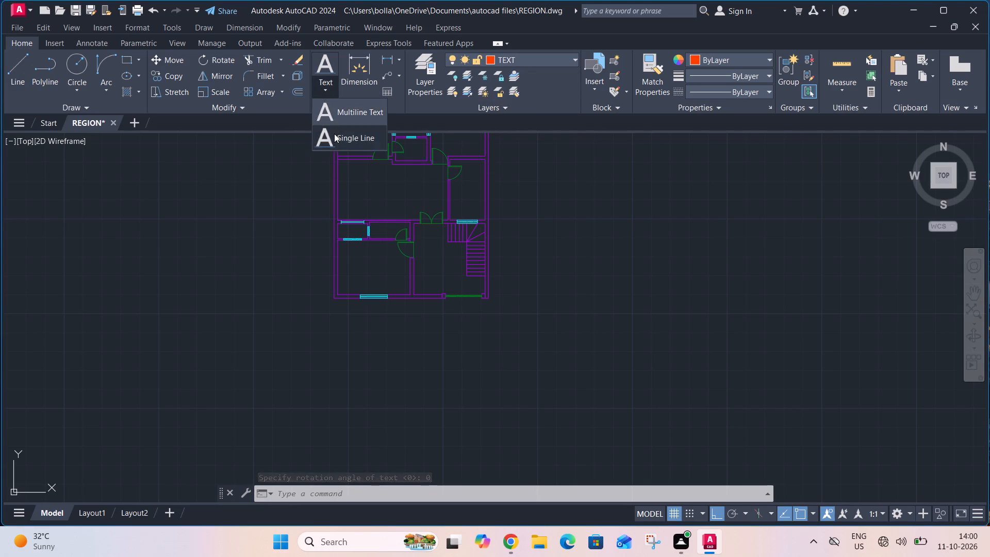
left_click(368, 190)
key("0")
key("Return")
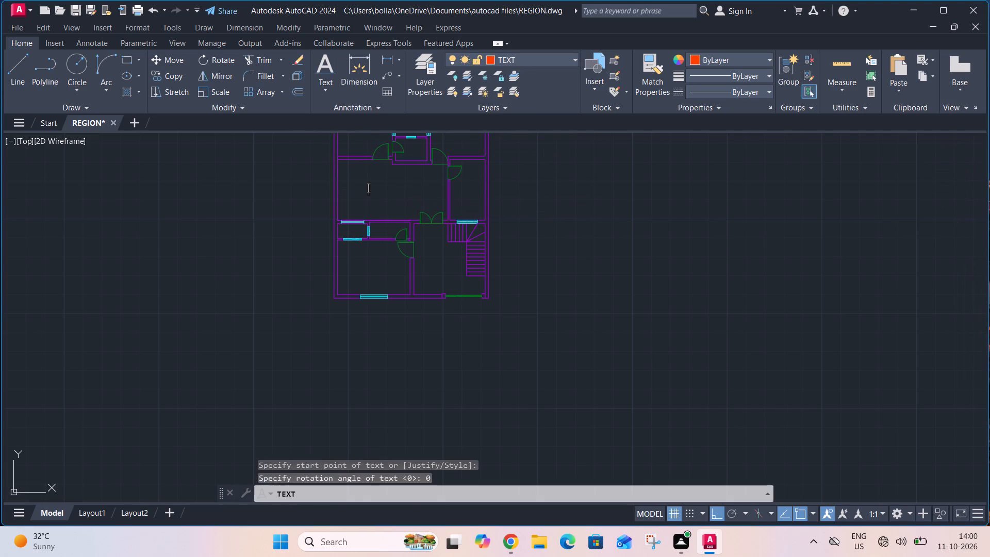
type("HALL")
key("Return")
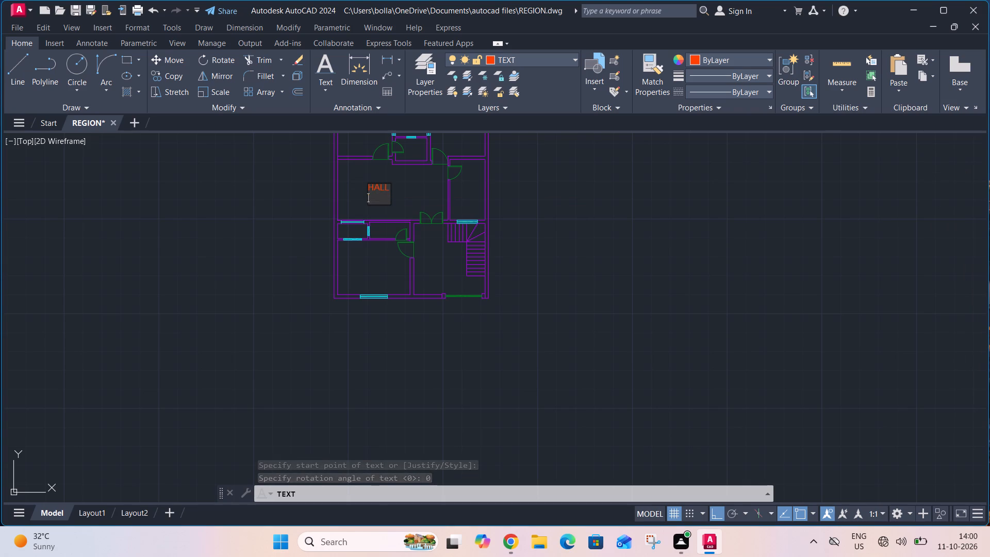
key("2")
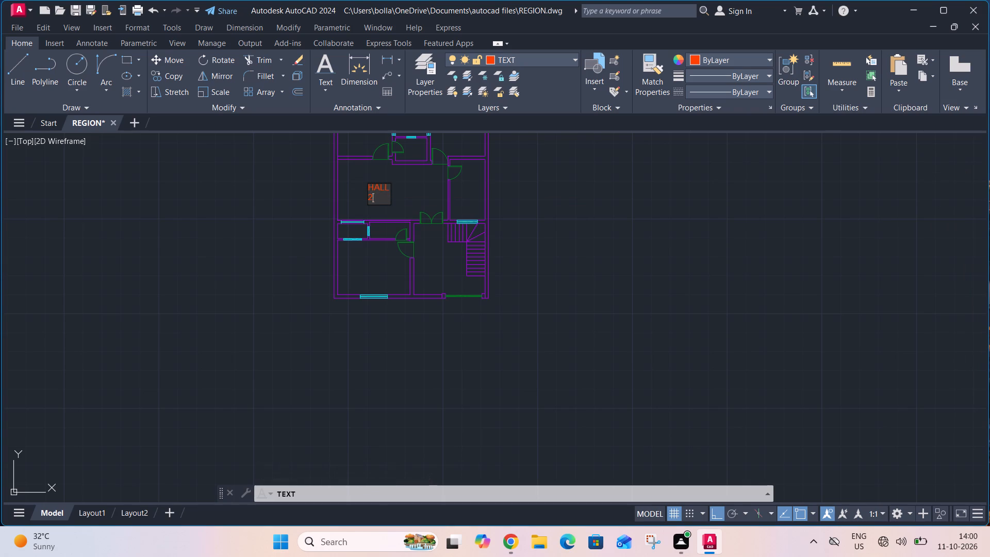
type("4'")
key("minus")
type("8'")
key("BackSpace")
key("shift+quotedbl")
key("x")
type("13'")
type("-4\"")
scroll(338, 231, "up", 2)
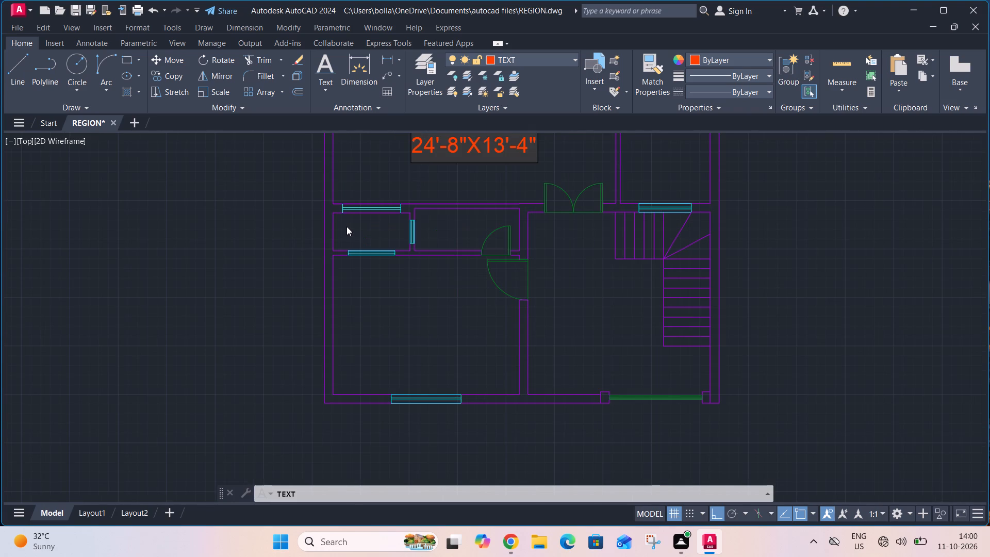
scroll(345, 226, "up", 3)
left_click(365, 186)
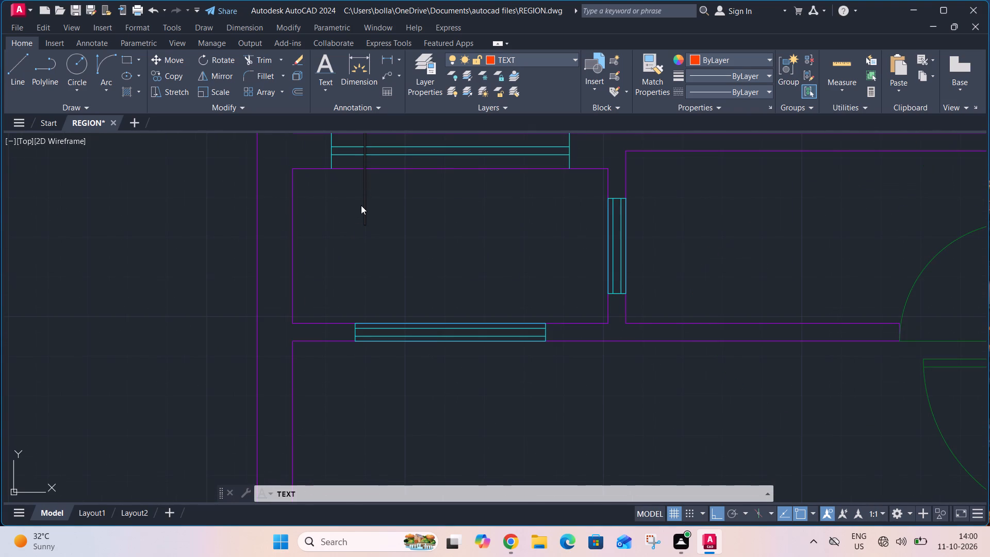
left_click(361, 205)
left_click(360, 216)
key("Escape")
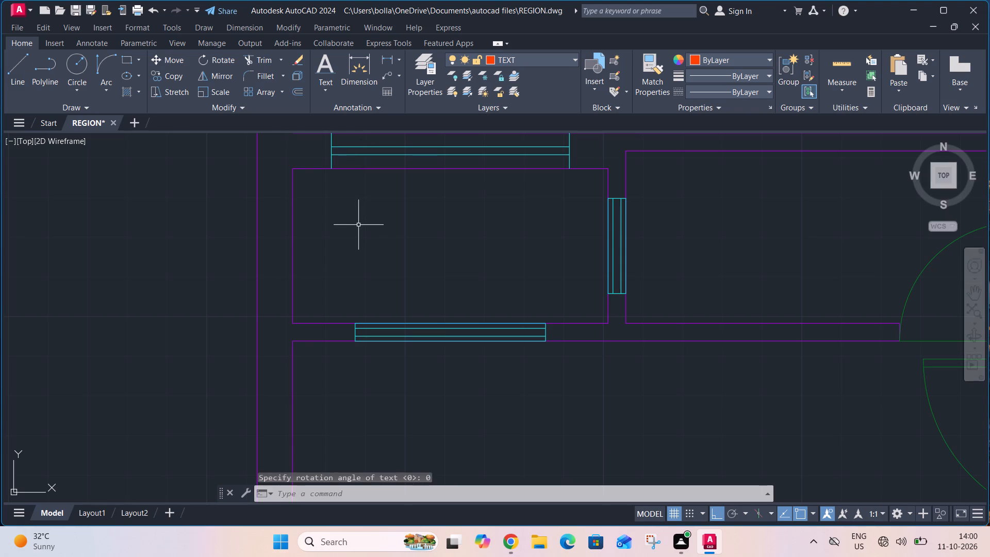
Label the small three-windowed space below the hall with single-line text OPEN and 3'-3"X6'-7.5" at 0 rotation.
scroll(360, 223, "down", 4)
scroll(368, 239, "up", 3)
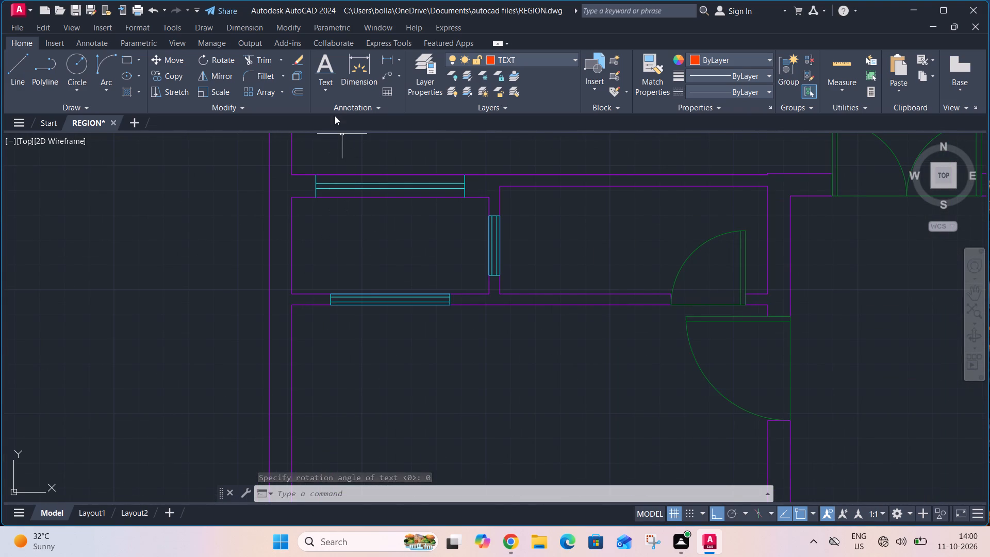
key("space")
left_click(333, 230)
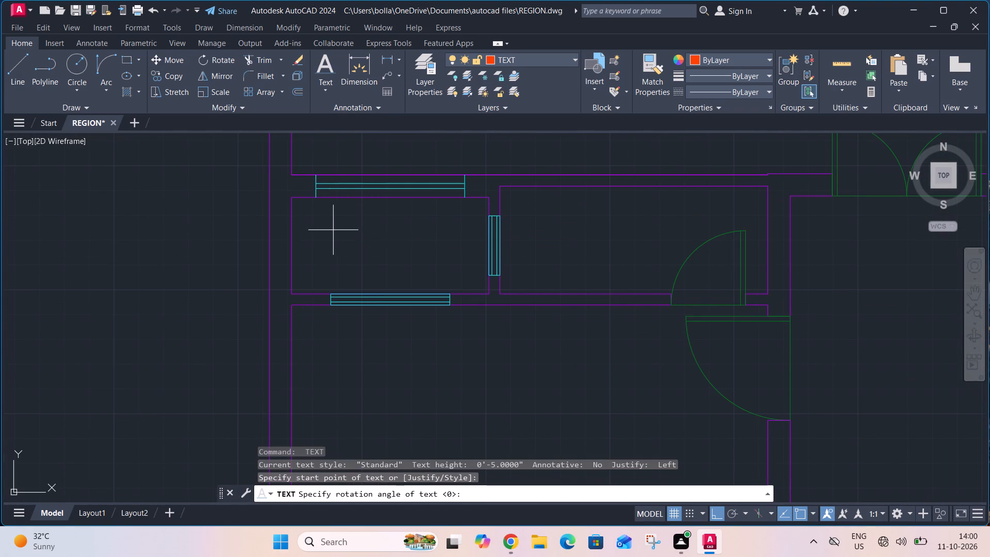
key("0")
key("Return")
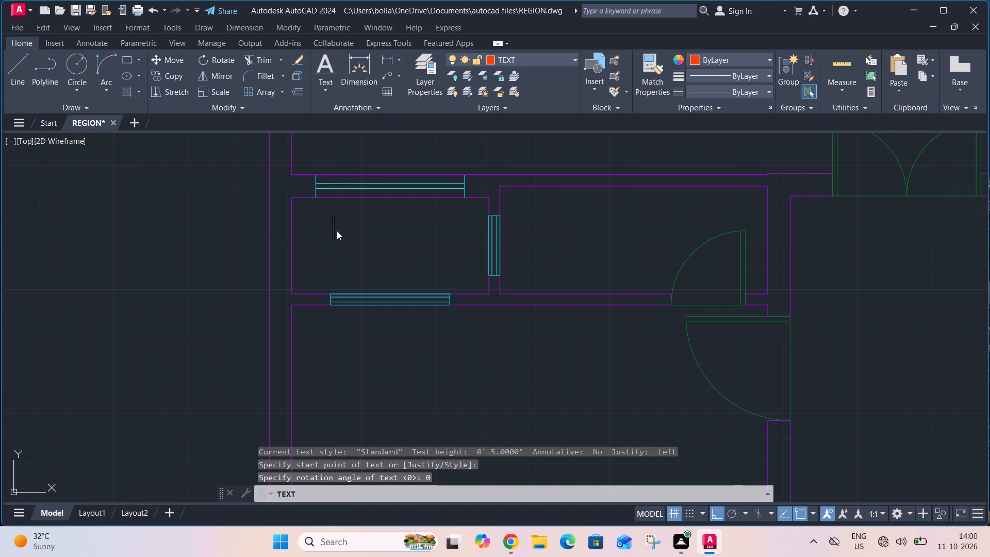
type("OPEN")
key("Return")
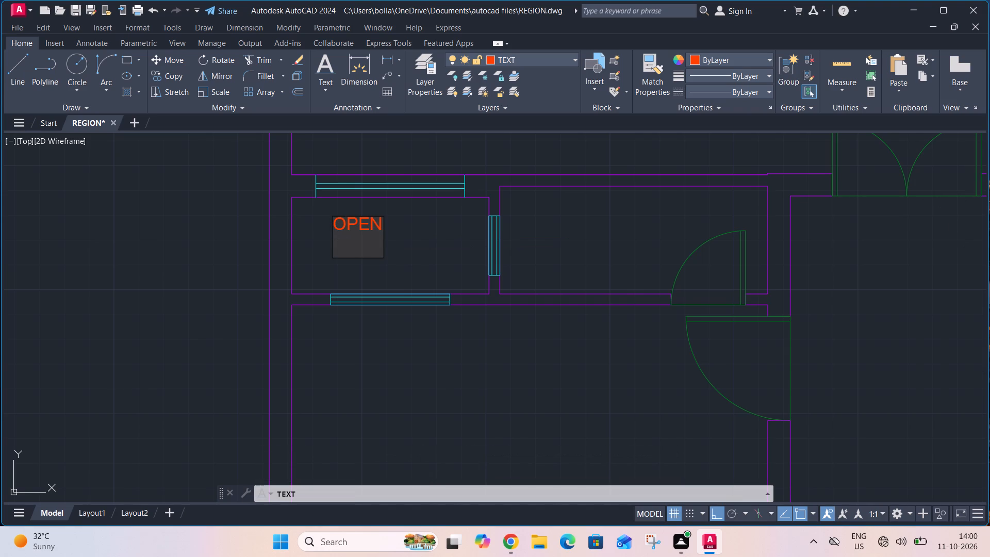
key("3")
type("'-3")
key("shift+quotedbl")
key("x")
type("6'-7.5\"")
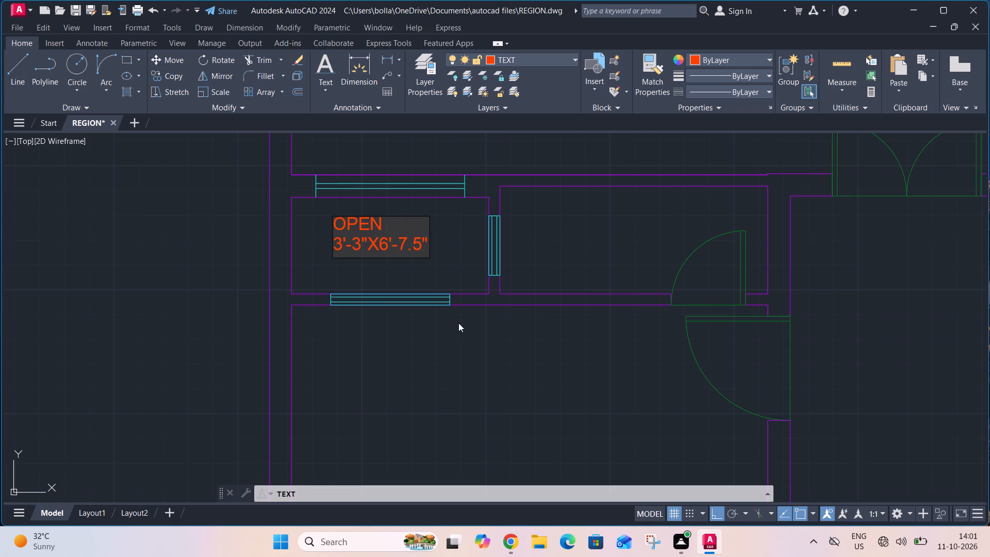
Add the two-line label BATH and 9'X4' in the small room adjoining the OPEN space.
left_click(543, 219)
type("BATH")
key("Return")
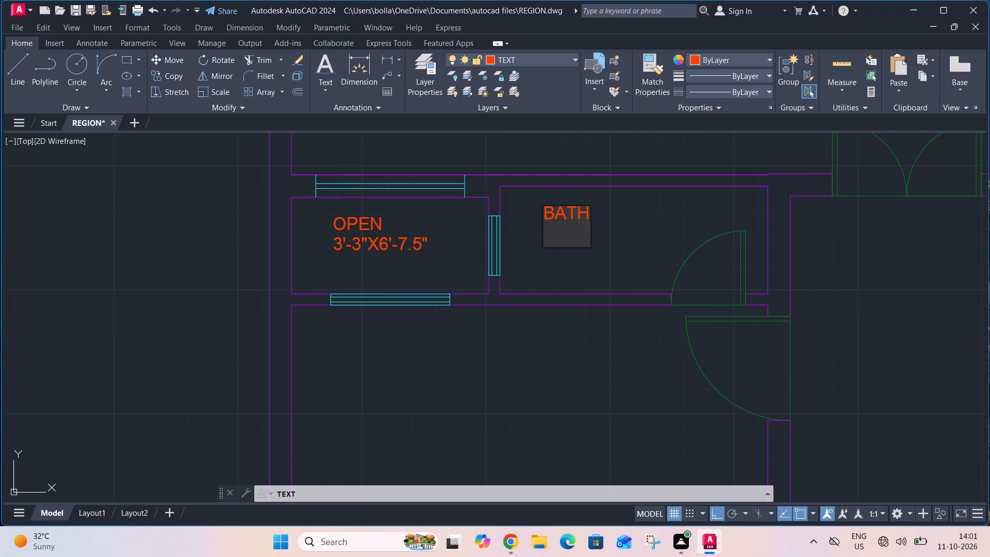
type("9'")
type("X4'")
Add the two-line label DRAWING and 16;X12' in the large room below the OPEN and BATH spaces.
scroll(543, 224, "down", 2)
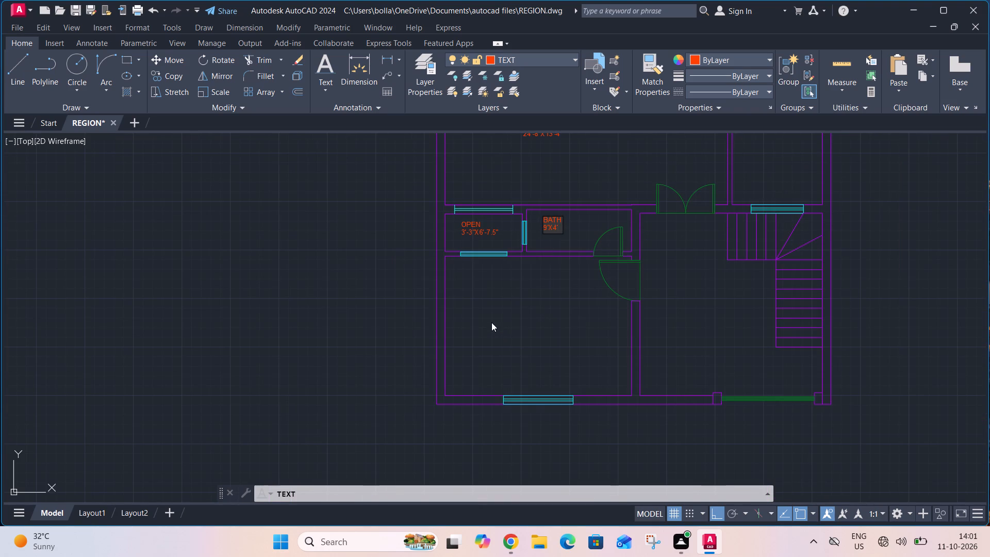
left_click(490, 316)
type("DRAWING")
key("Return")
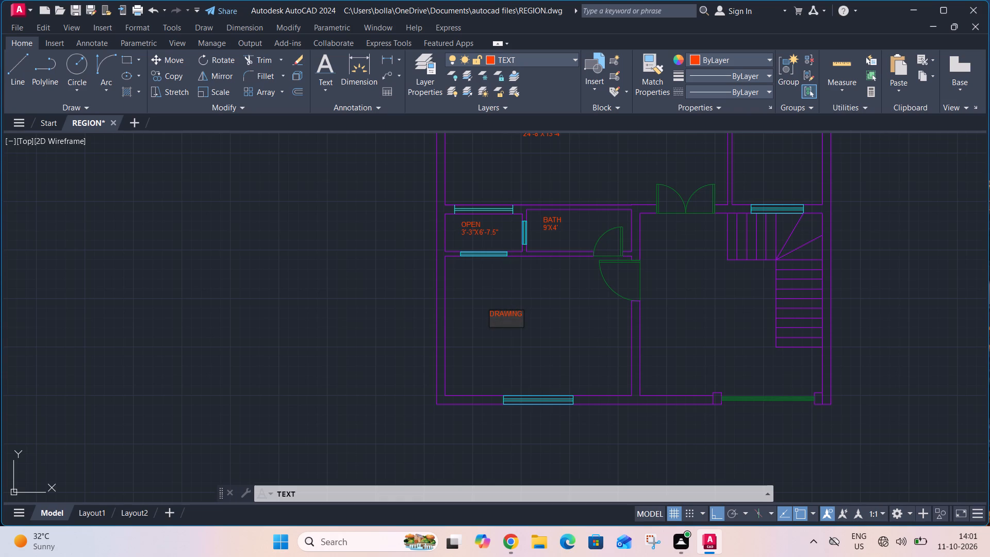
type("16")
type(";X12'")
Add the two-line label PORCH and 13'-8"X16' in the open area beside the staircase.
left_click(681, 309)
type("POR")
type("CH")
key("Return")
type("13'-8\"")
key("x")
type("16'")
scroll(753, 397, "up", 1)
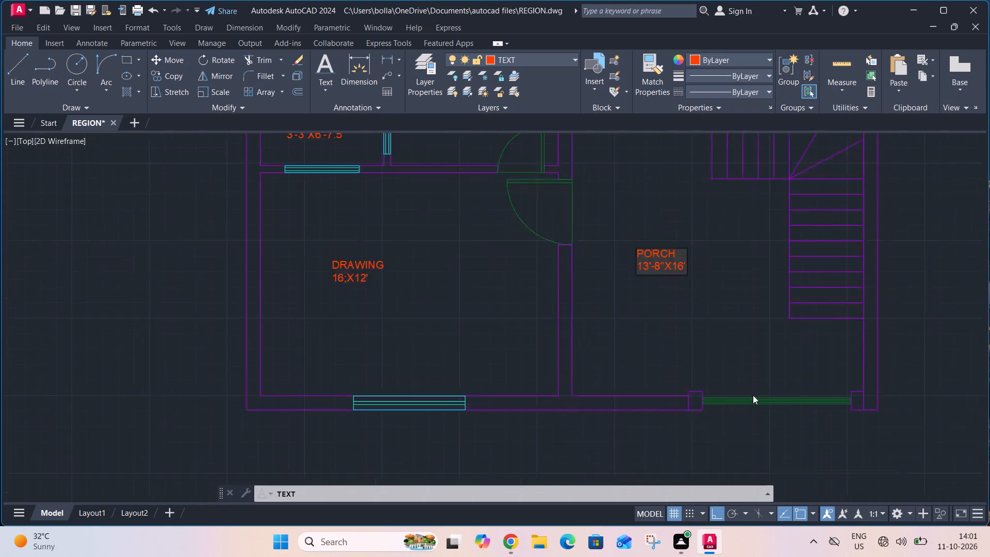
Add the label GATE just above the green gate lines at the porch's front opening.
scroll(753, 395, "up", 1)
left_click(739, 387)
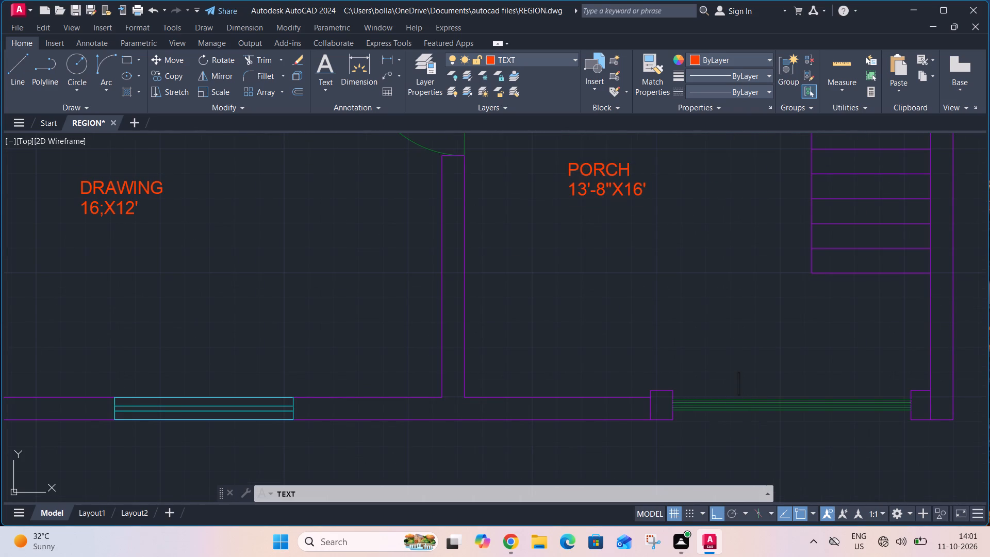
key("g")
type("ATE")
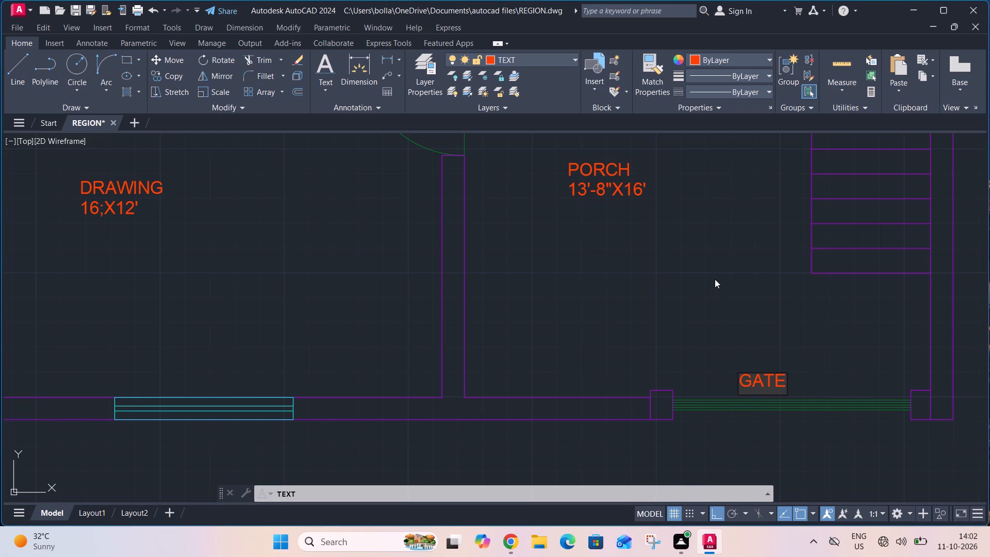
Add the two-line label STAIR and 4' WIDE over the upper treads of the straight stair flight beside the porch.
scroll(712, 283, "down", 2)
middle_click_drag(699, 276, 640, 377)
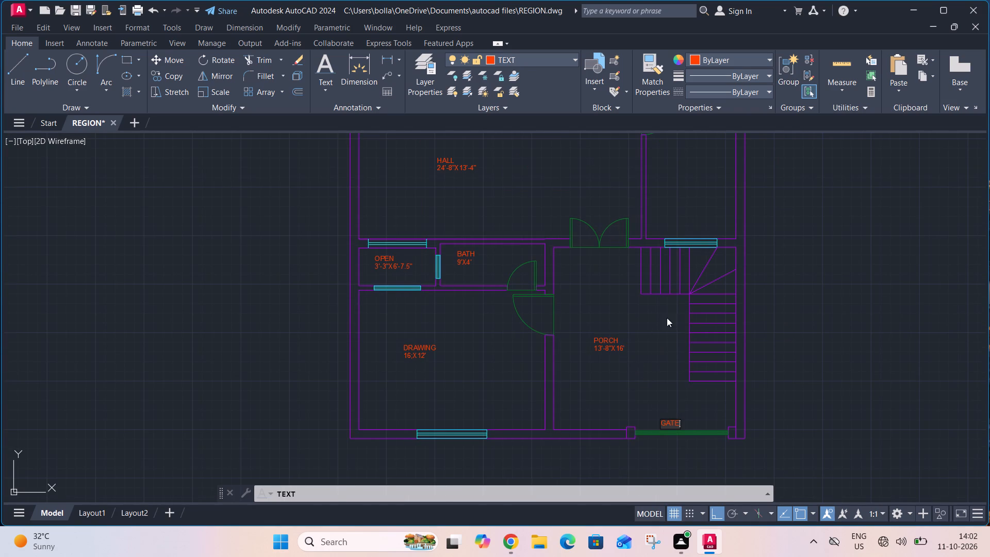
scroll(709, 308, "up", 2)
left_click(689, 330)
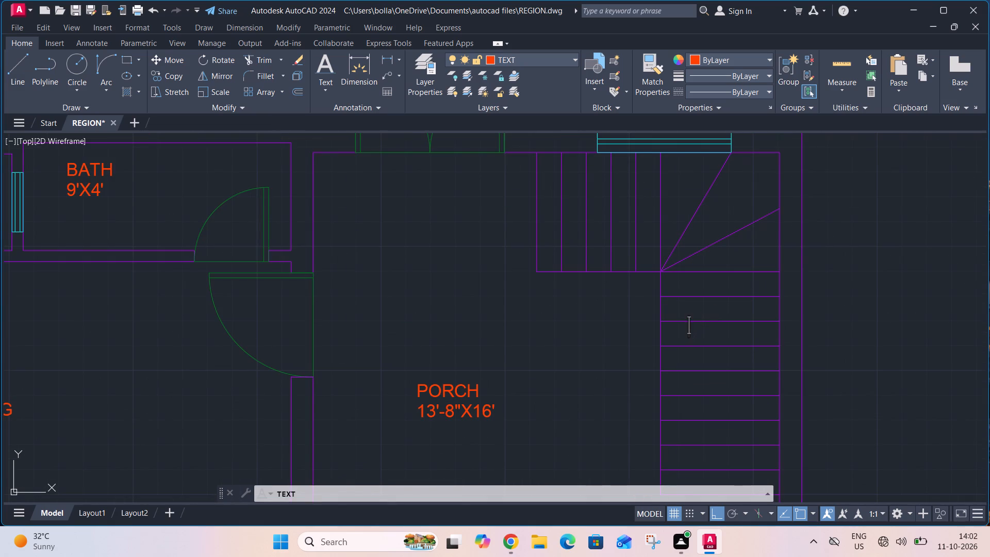
type("ST")
type("AIR")
key("Return")
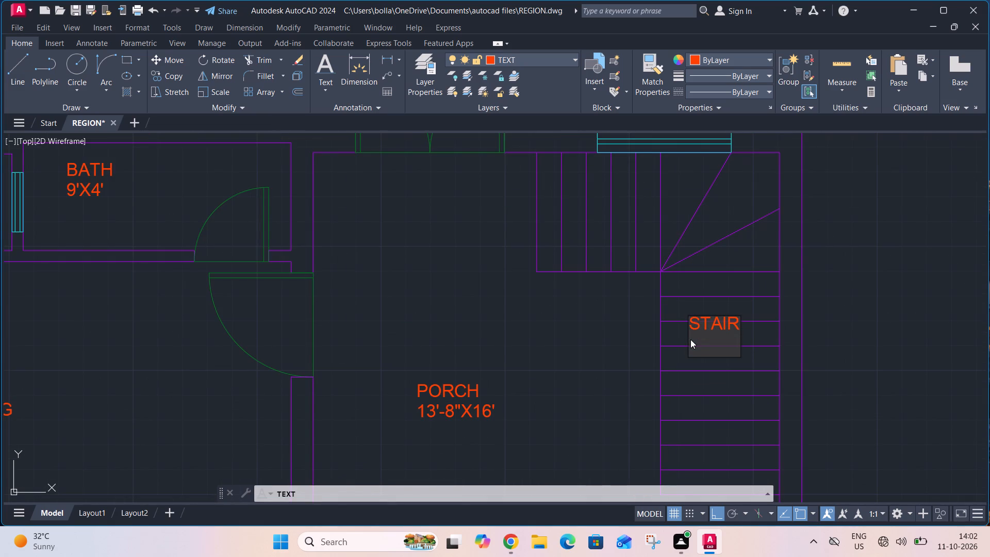
type("4'")
key("space")
type("WIDE")
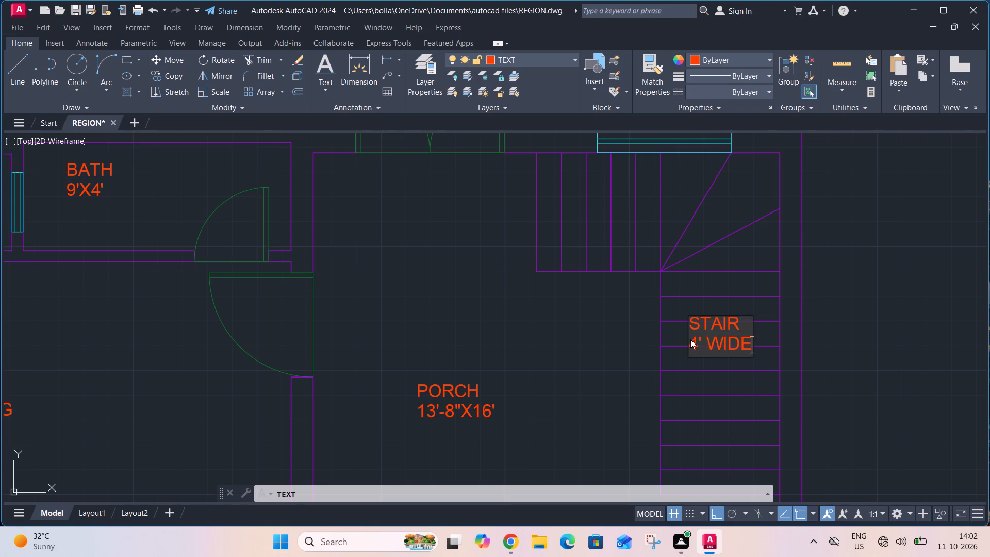
Add the two-line label KITCHEN and 7'-9"X13'-4" in the narrow room beside the hall.
scroll(690, 340, "down", 2)
middle_click_drag(681, 207, 507, 294)
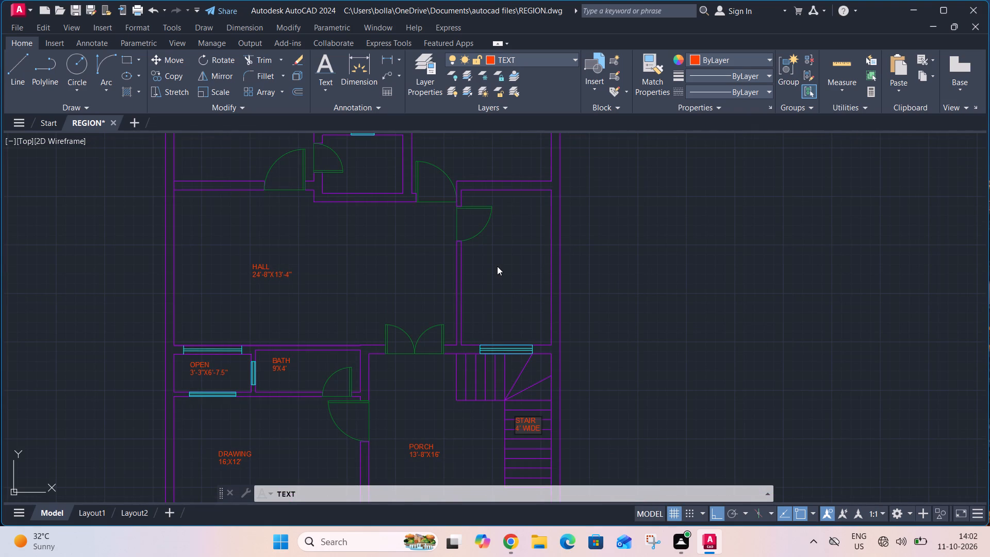
scroll(472, 273, "up", 2)
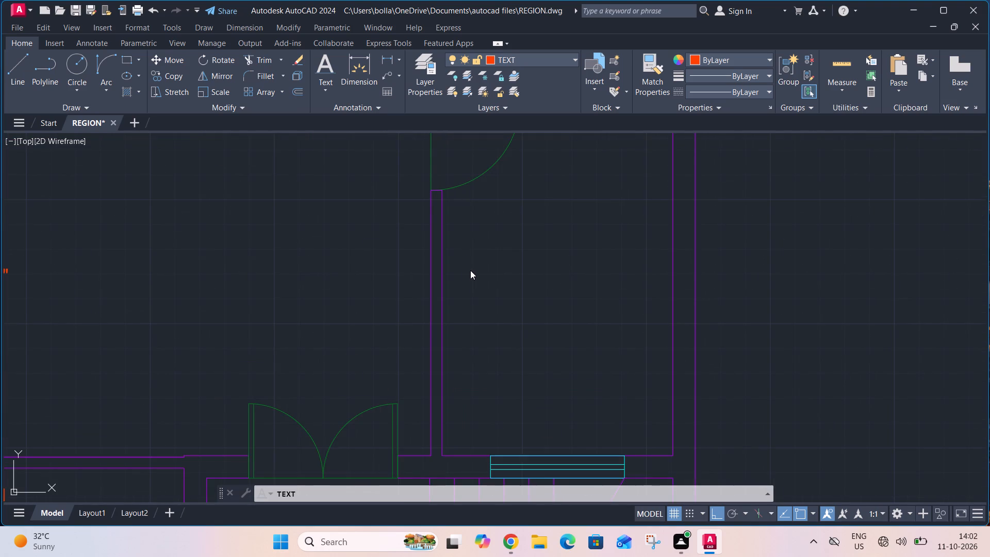
left_click(461, 266)
type("KITCHE")
key("m")
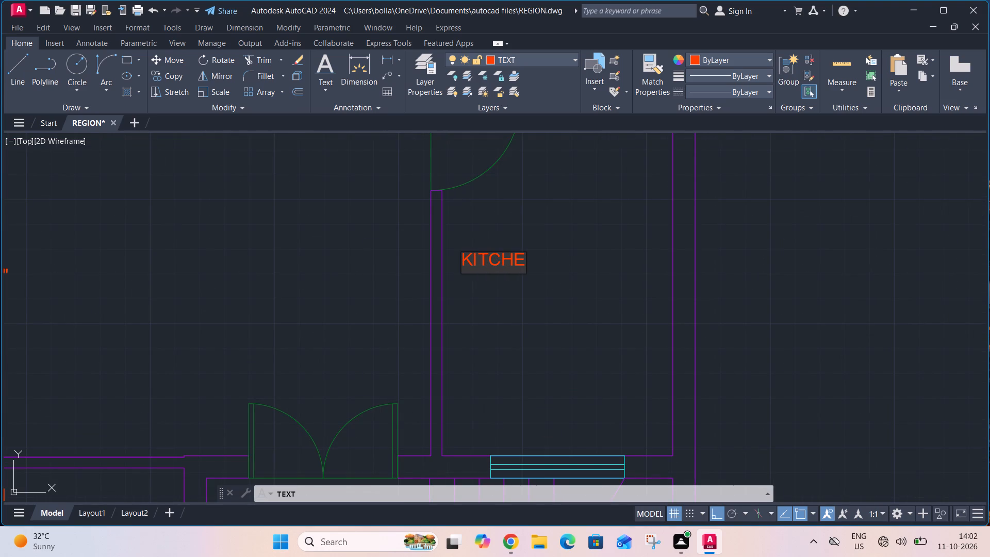
key("BackSpace")
key("n")
key("Return")
type("7'-9\"X")
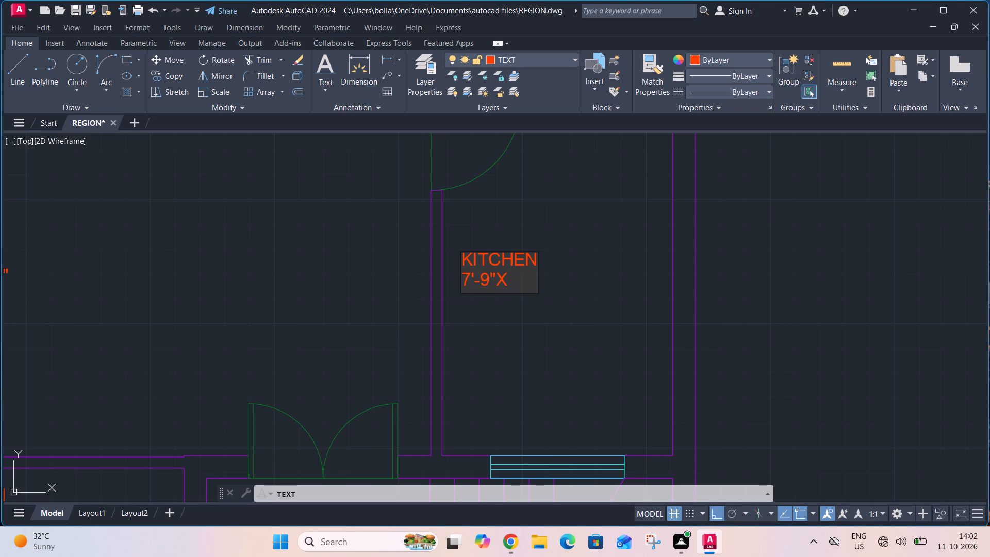
type("13'-4")
key("shift+quotedbl")
Add the two-line label BED ROOM and 12'X14' in the large room above the kitchen.
scroll(438, 305, "down", 3)
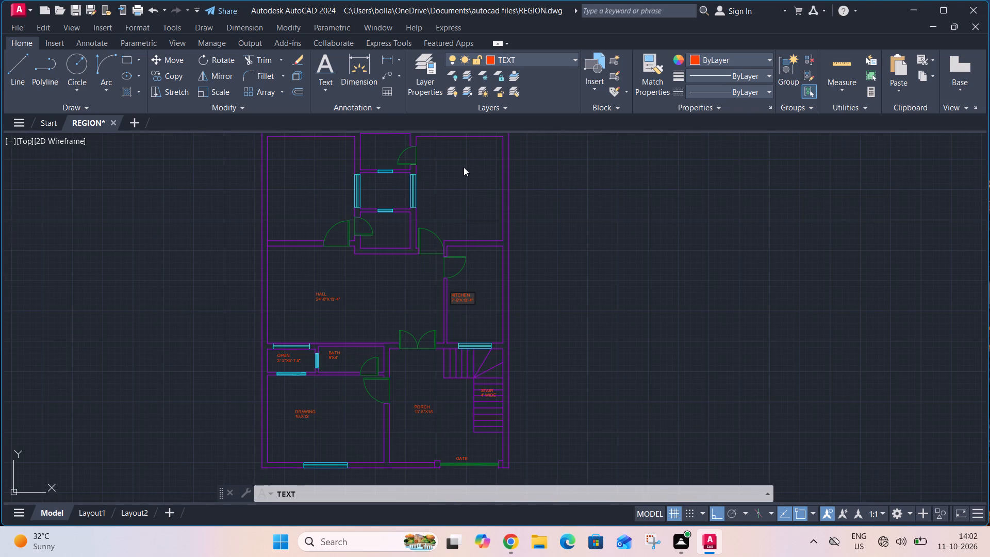
scroll(464, 167, "up", 2)
left_click(437, 187)
left_click(426, 276)
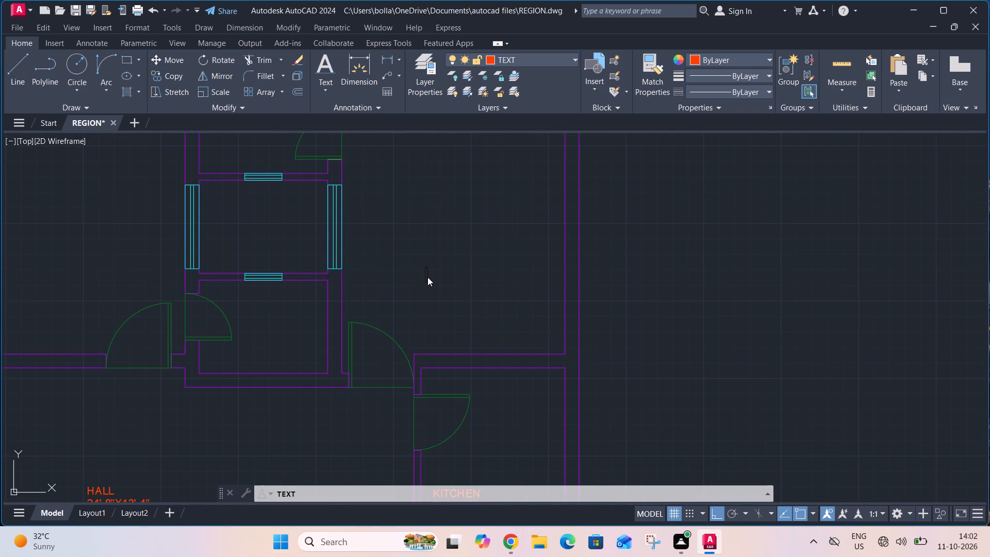
type("BED")
key("space")
type("ROOM")
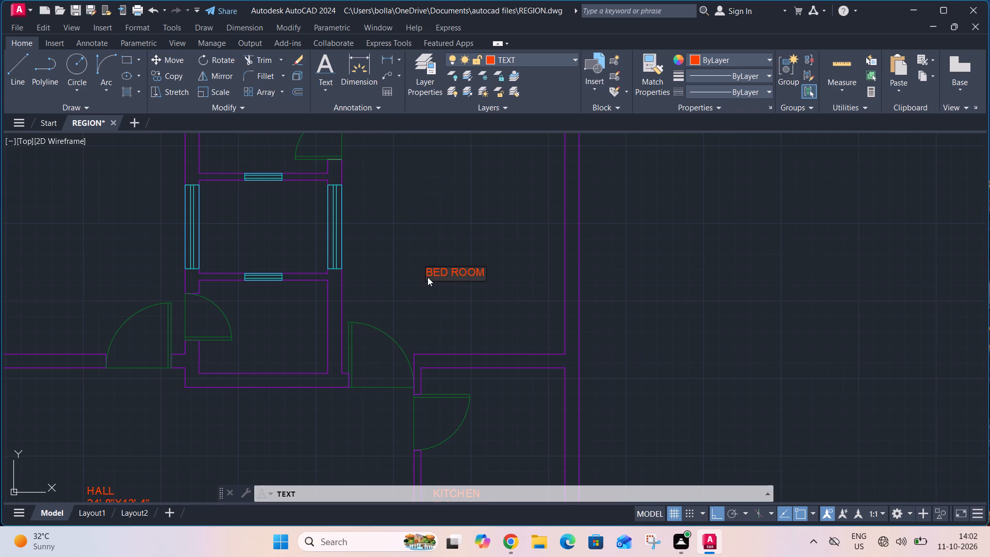
key("Return")
type("12'X14'")
Add the two-line label BATH and 6'-11"X5' in the small room directly above the hall, between the two large rooms.
scroll(245, 313, "up", 1)
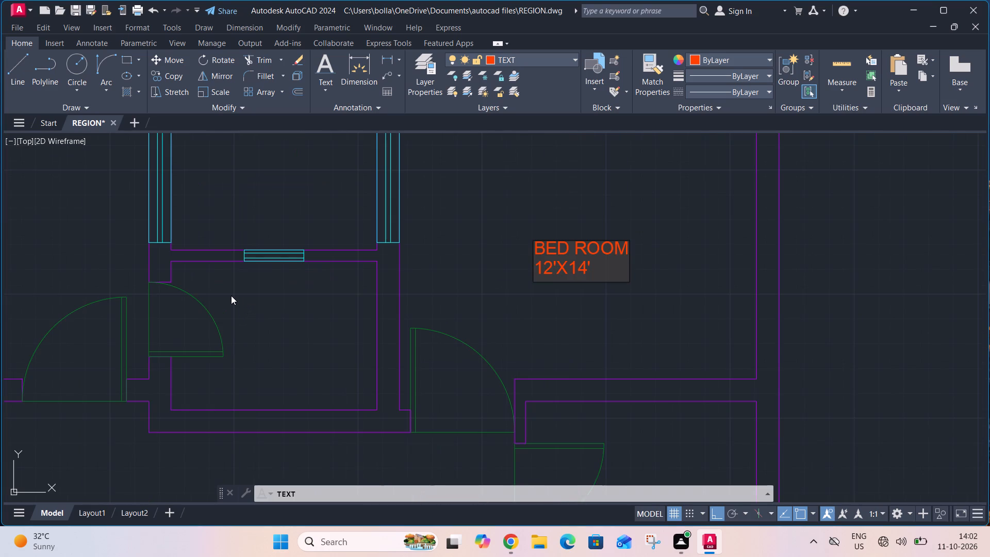
scroll(227, 293, "up", 2)
left_click(207, 271)
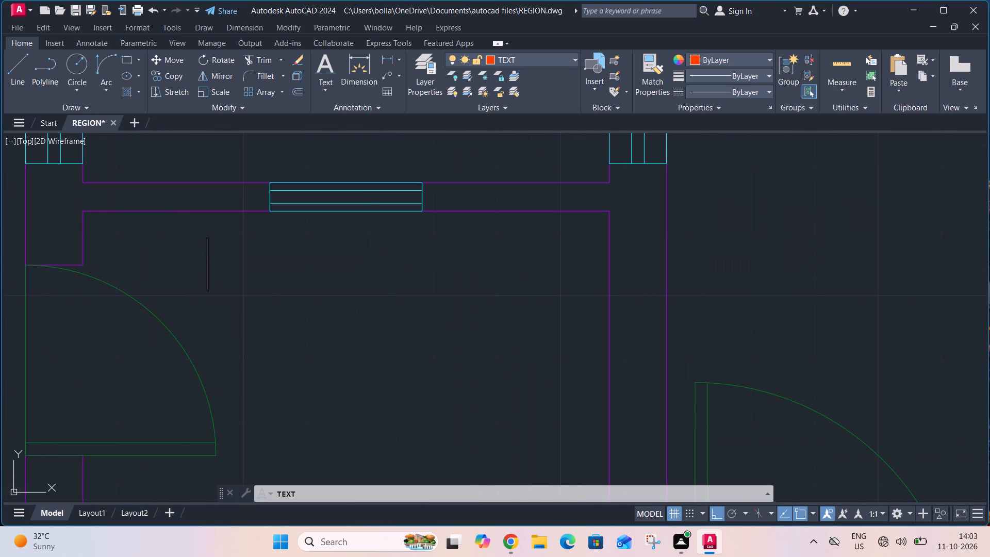
type("BATH")
key("Return")
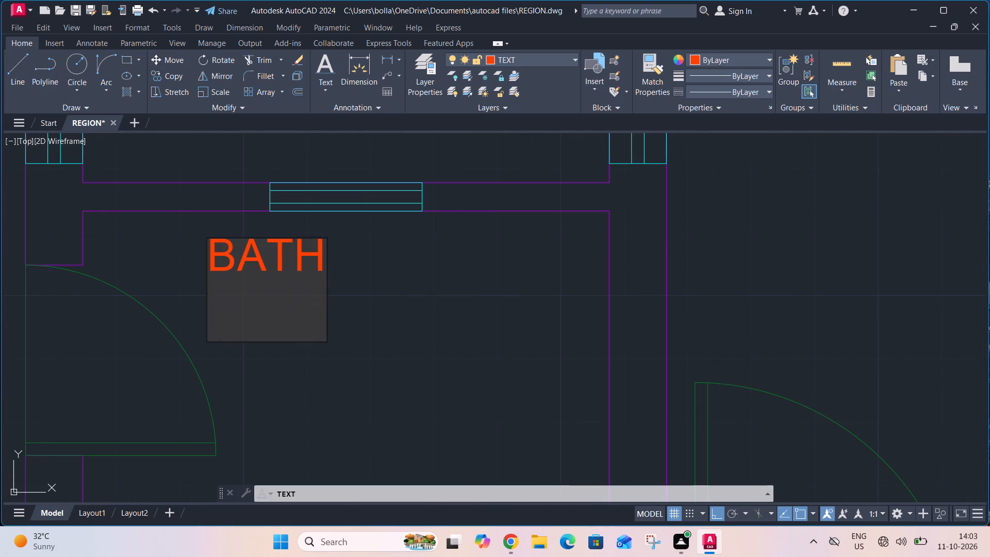
key("6")
key("apostrophe")
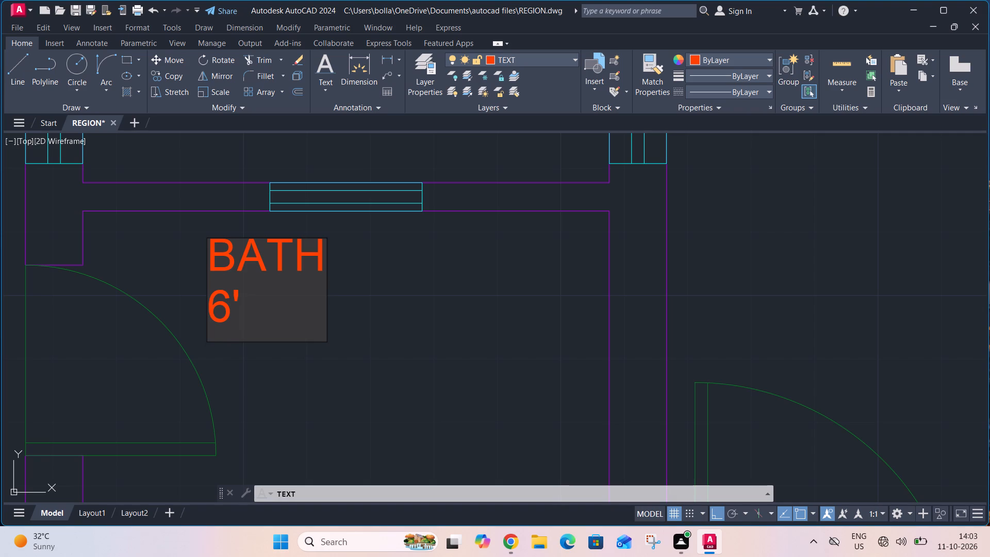
type("-11\"")
key("x")
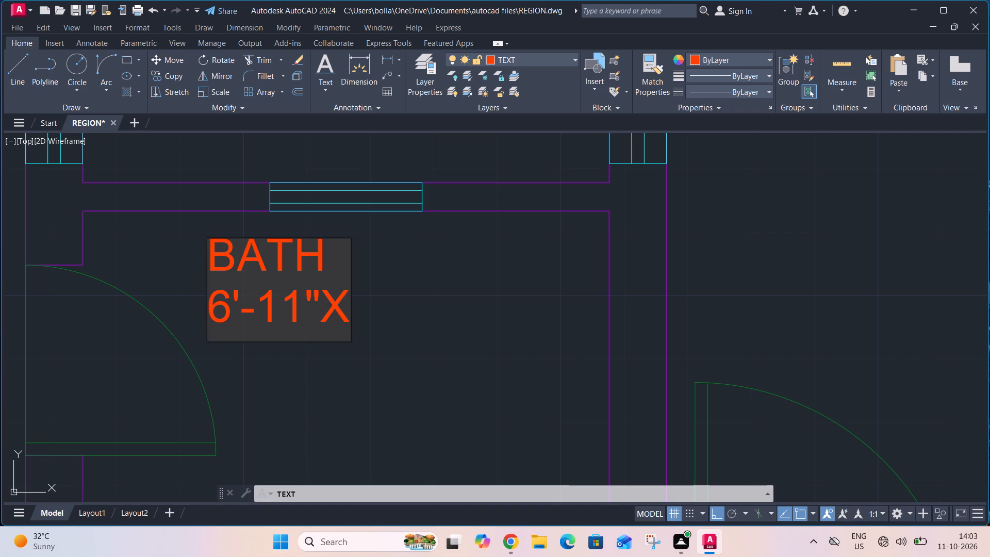
type("5'")
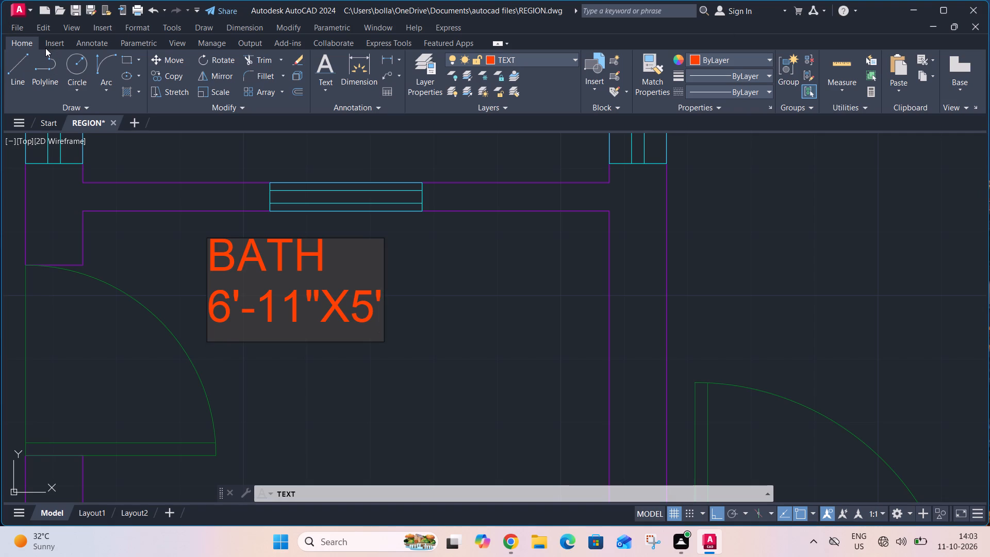
Add the two-line label OPEN and 6'-11"X3'7.5" in the four-windowed space above the new BATH label.
scroll(133, 170, "down", 2)
middle_click_drag(268, 250, 365, 387)
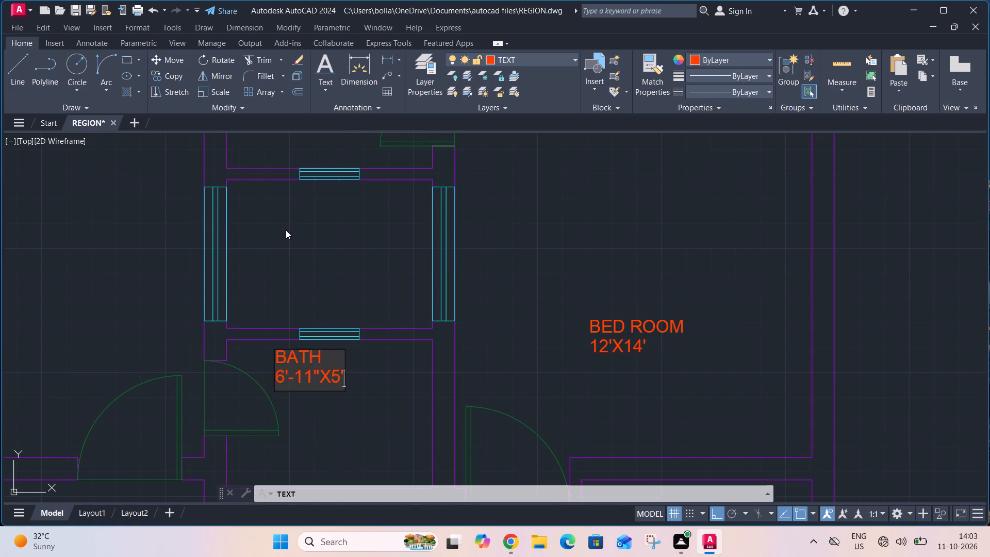
left_click(282, 207)
key("p")
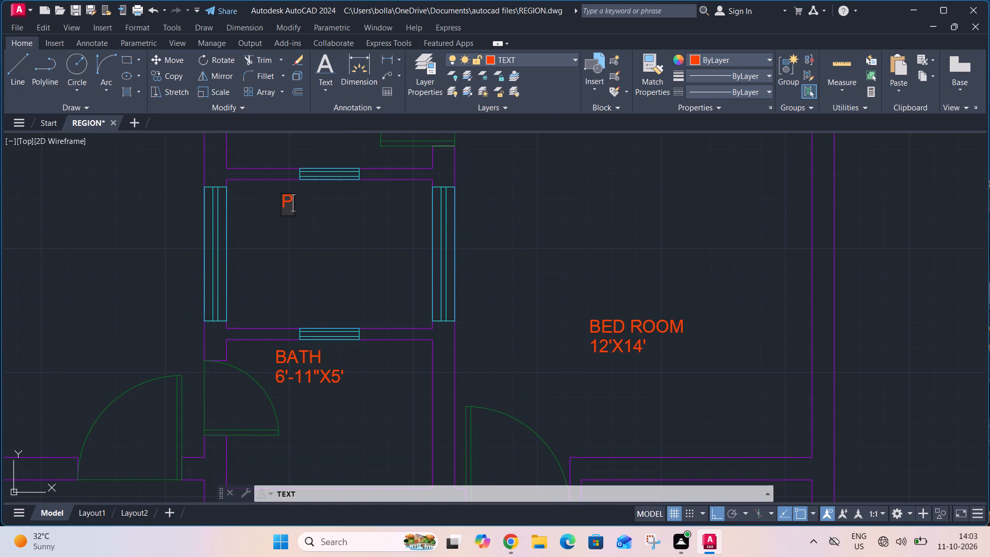
key("BackSpace")
type("OPEN")
key("Return")
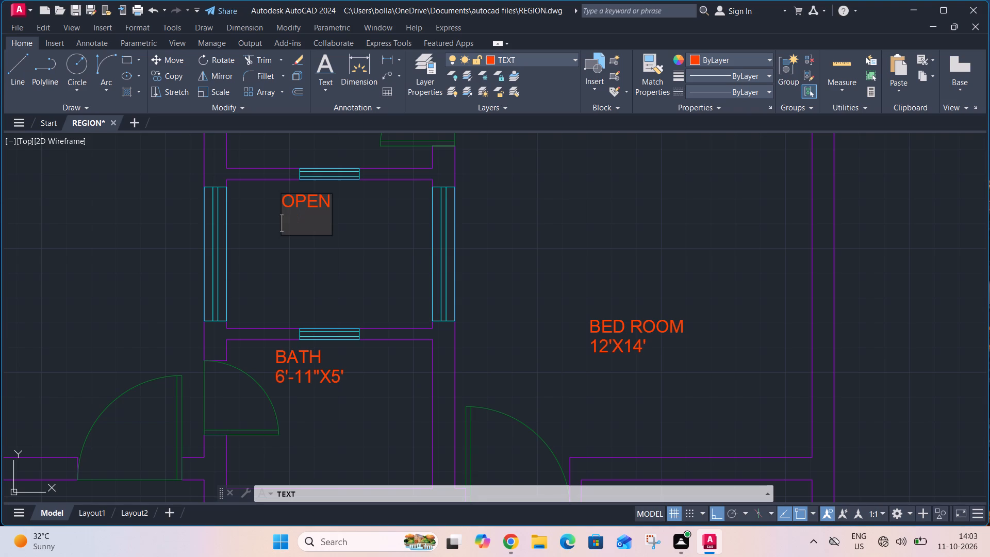
type("6'")
type("-11\"X")
type("3'")
type("7.5\"")
Label the small room at the top of the plan, above OPEN, with BATH over a separate 6'-11"X5' line.
scroll(280, 224, "down", 1)
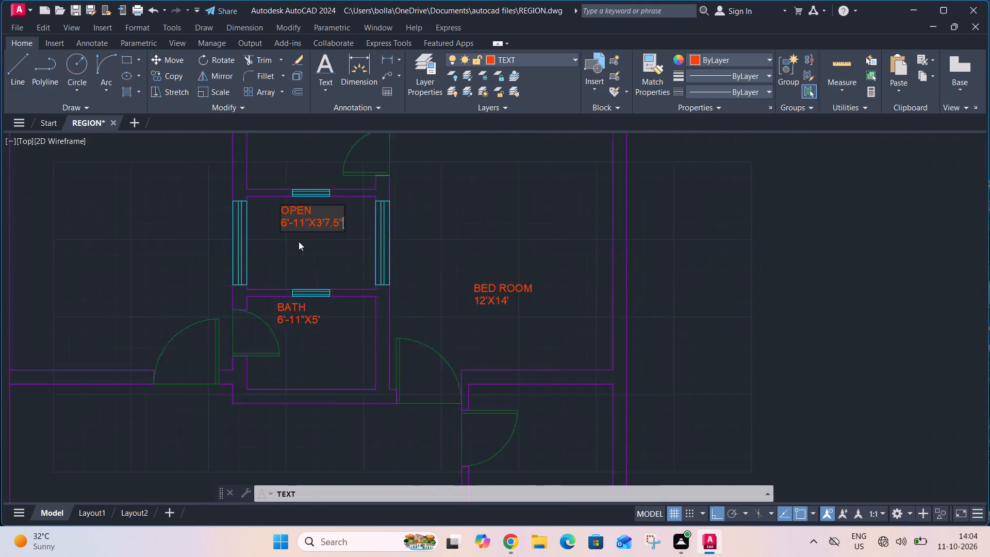
scroll(299, 241, "down", 1)
middle_click_drag(311, 245, 312, 244)
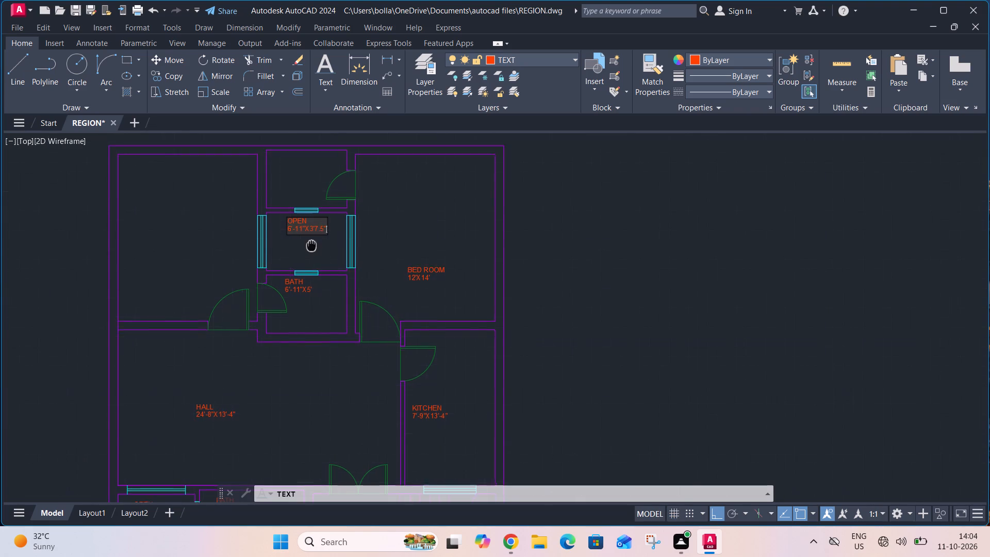
middle_click_drag(312, 244, 325, 300)
scroll(296, 243, "up", 3)
left_click(296, 240)
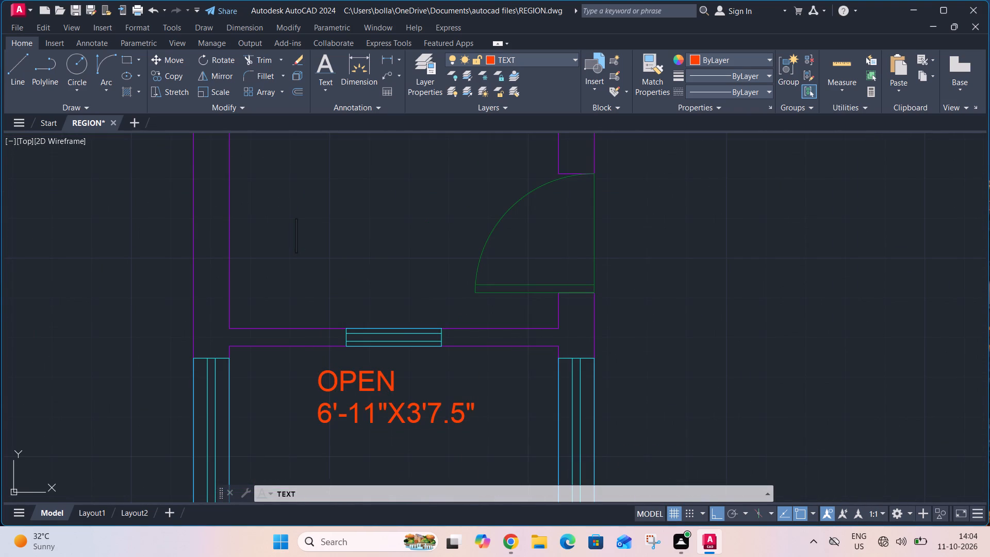
type("6'")
type("-11")
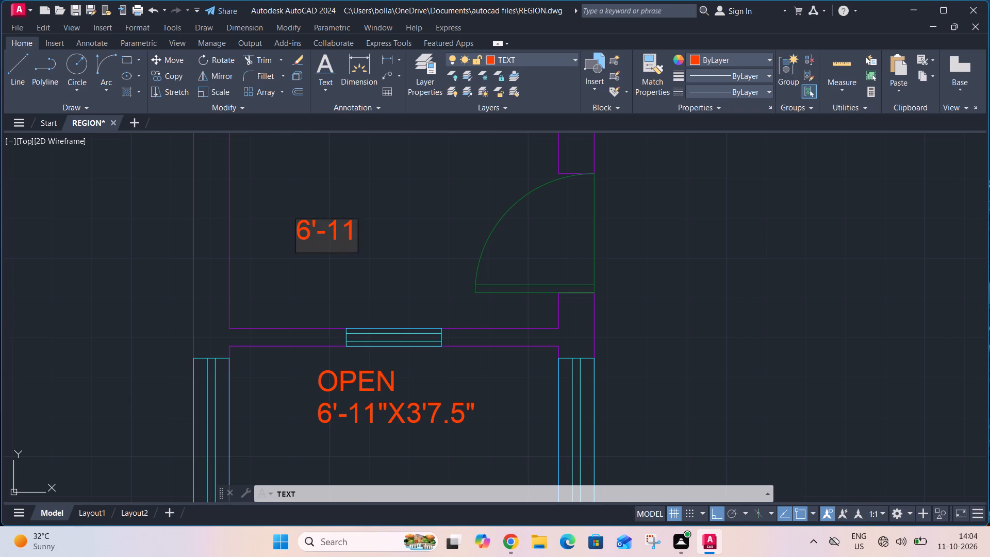
type("\"X")
type("5'")
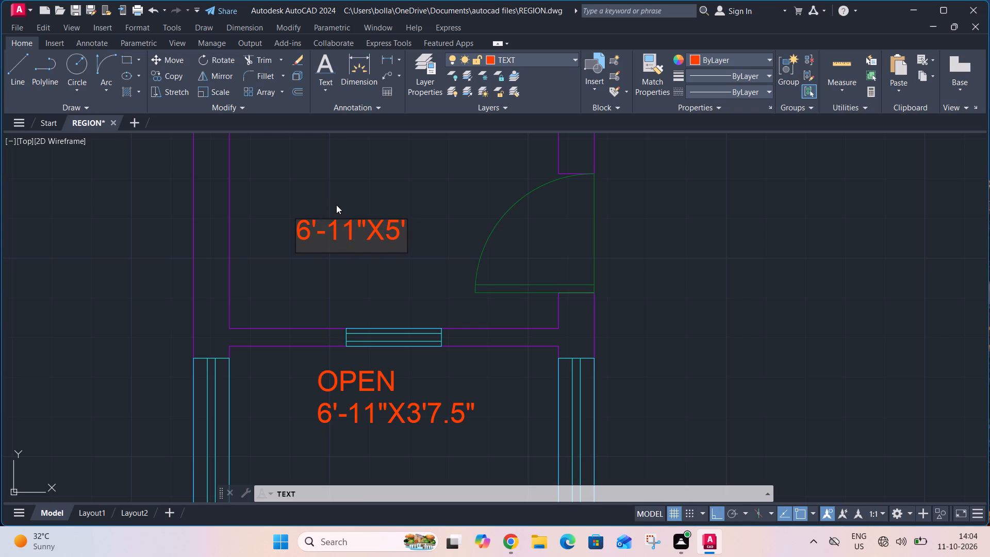
left_click(321, 198)
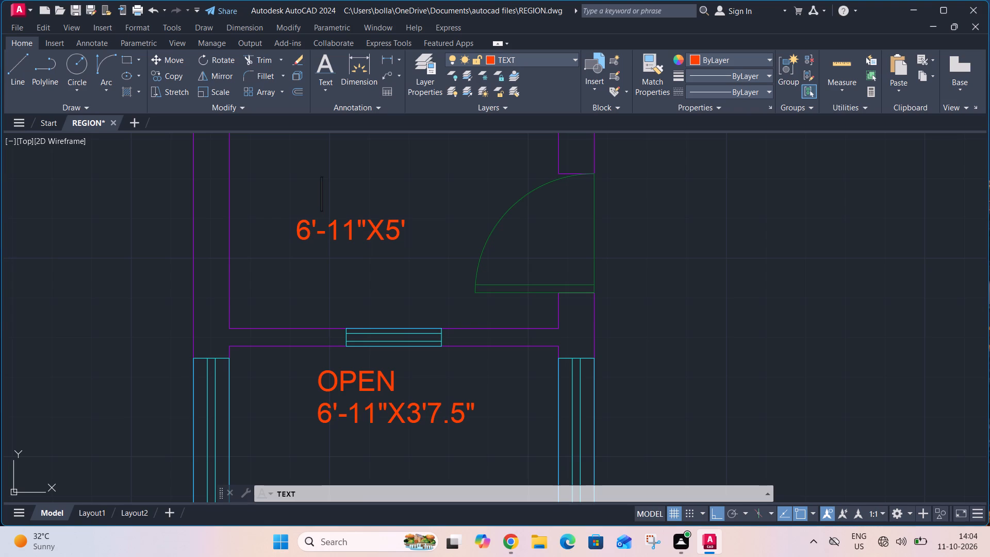
type("BATH")
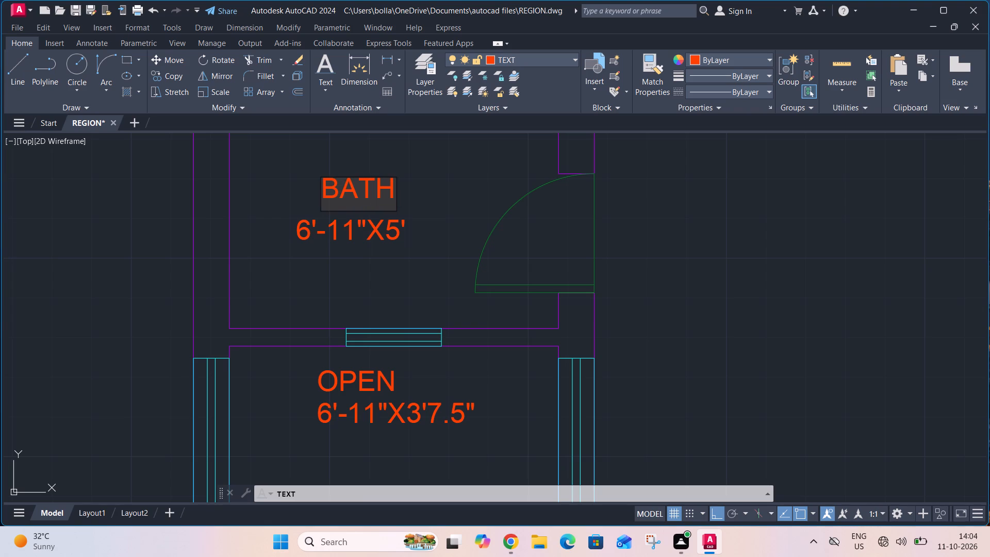
Add the two-line label BED ROOM and 12'X14' in the unlabelled large room west of the baths, and finish the text command.
scroll(275, 206, "down", 2)
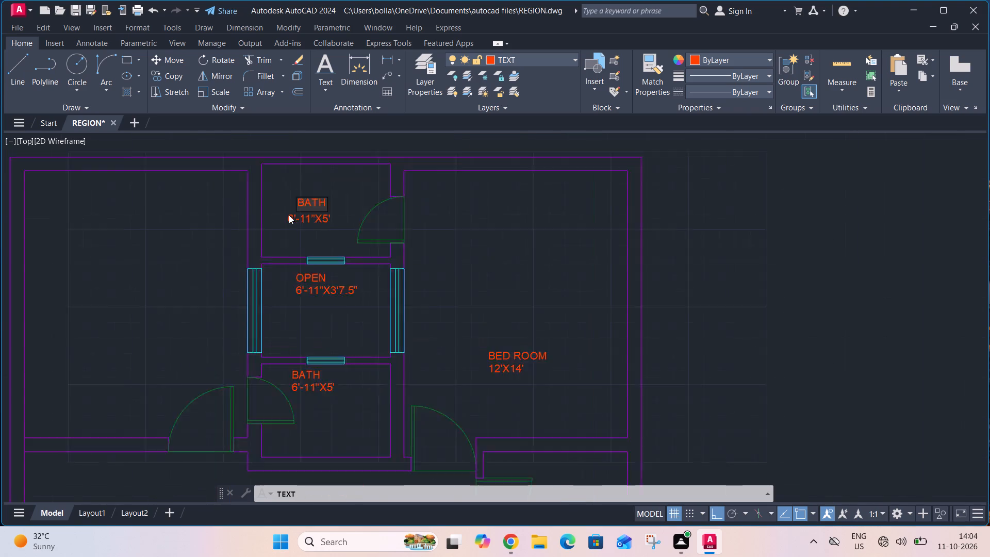
scroll(289, 215, "down", 1)
scroll(155, 263, "up", 2)
left_click(148, 378)
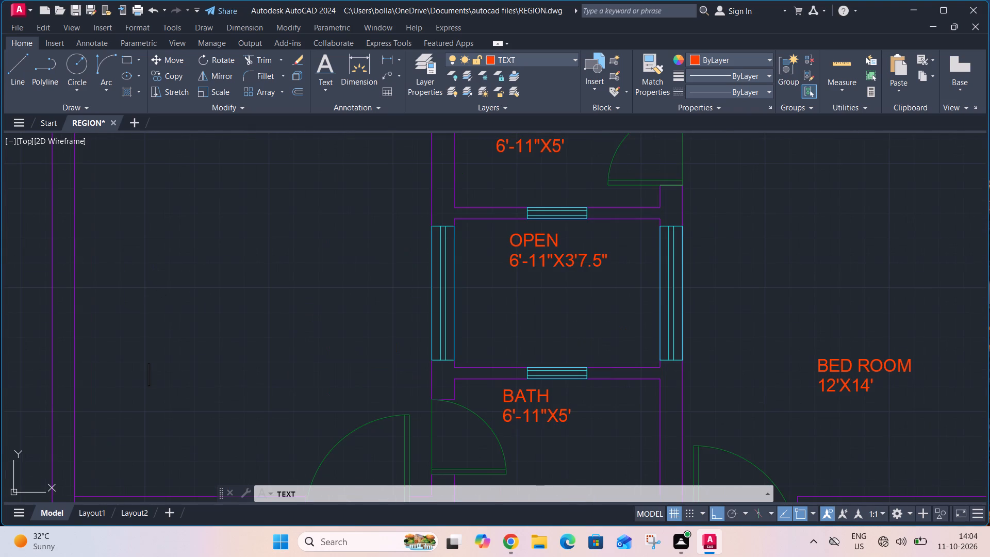
type("BED ROOM")
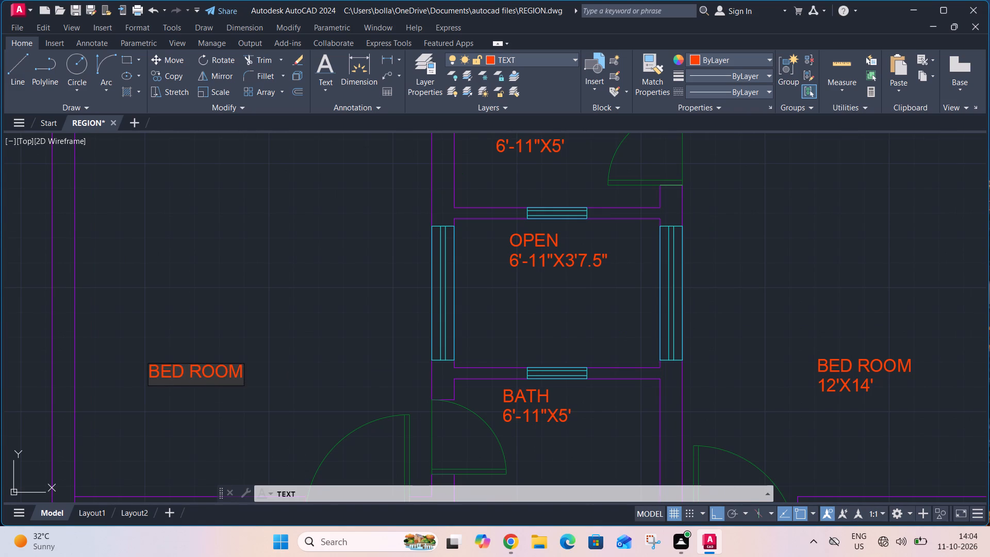
key("Return")
type("12'X14")
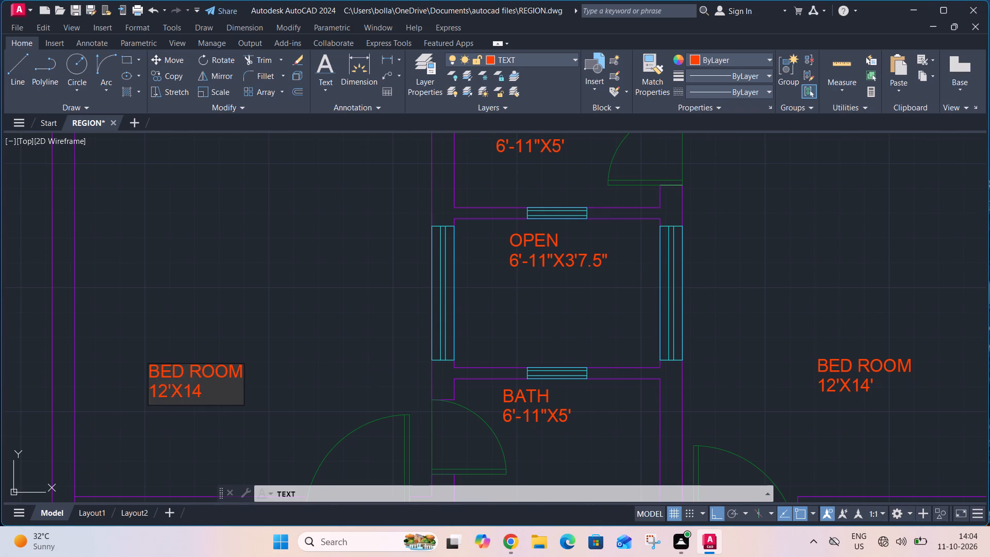
key("apostrophe")
scroll(148, 378, "down", 3)
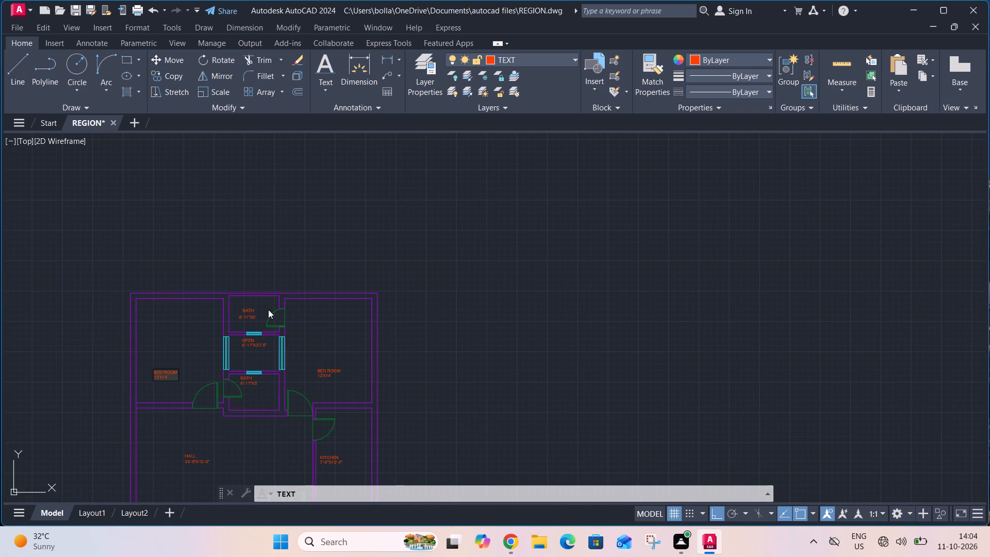
scroll(268, 308, "down", 1)
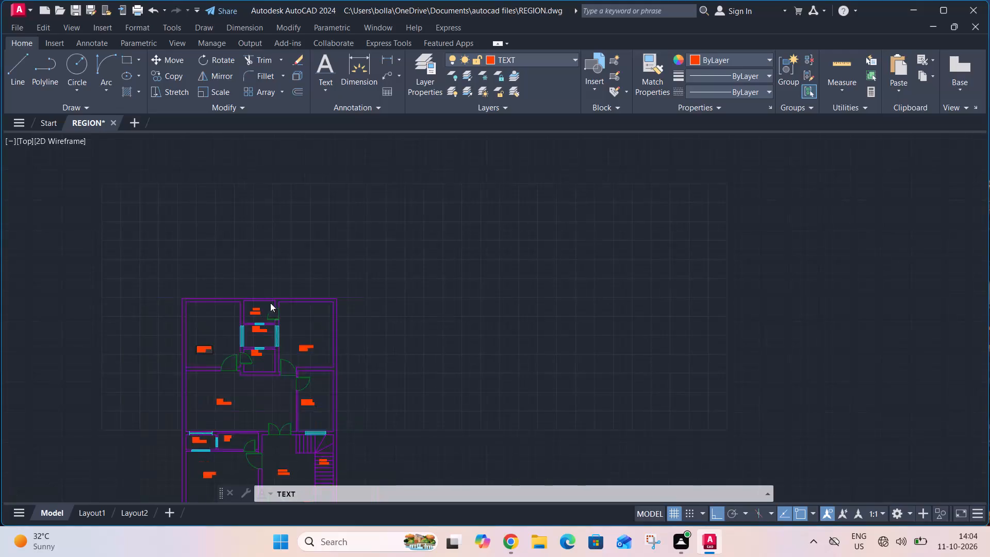
scroll(270, 303, "down", 1)
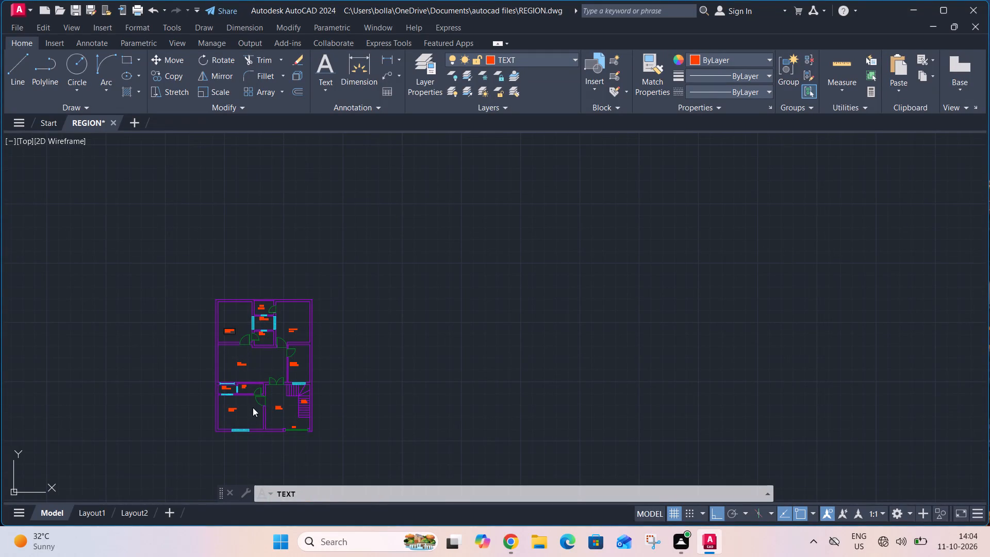
key("Return")
key("Return")
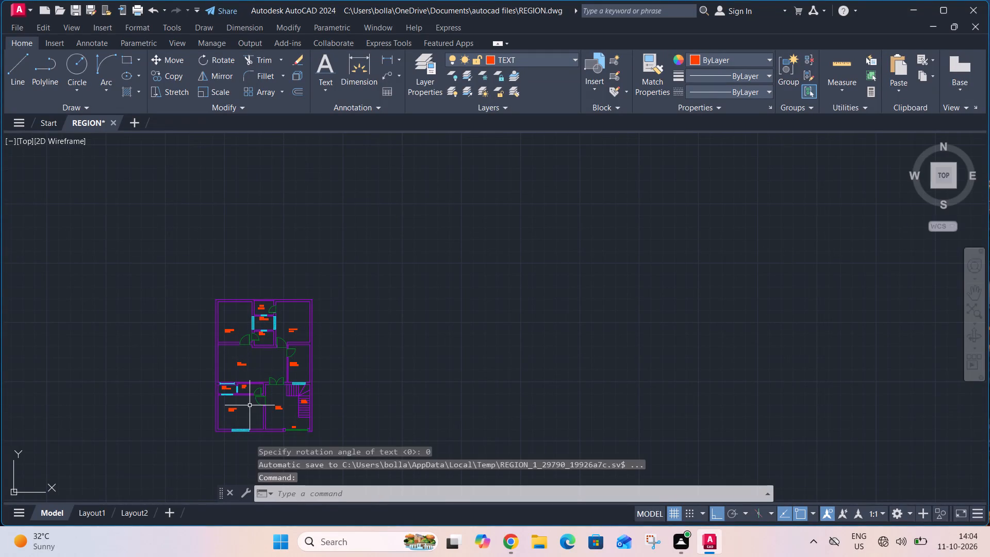
Add a linear dimension for the plan's overall length, placed just outside the east outer wall along the bedroom, kitchen and stair.
left_click(383, 58)
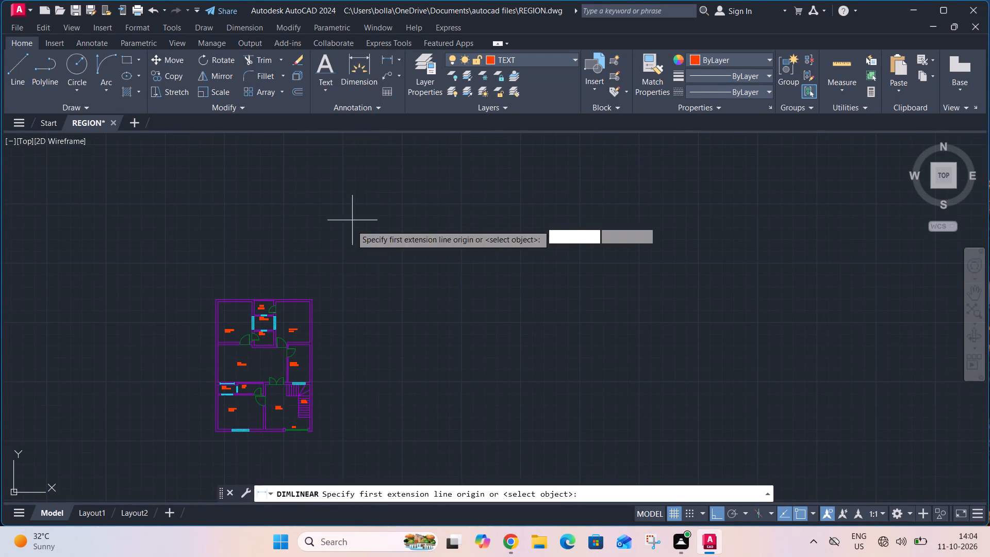
scroll(323, 318, "up", 3)
left_click(280, 242)
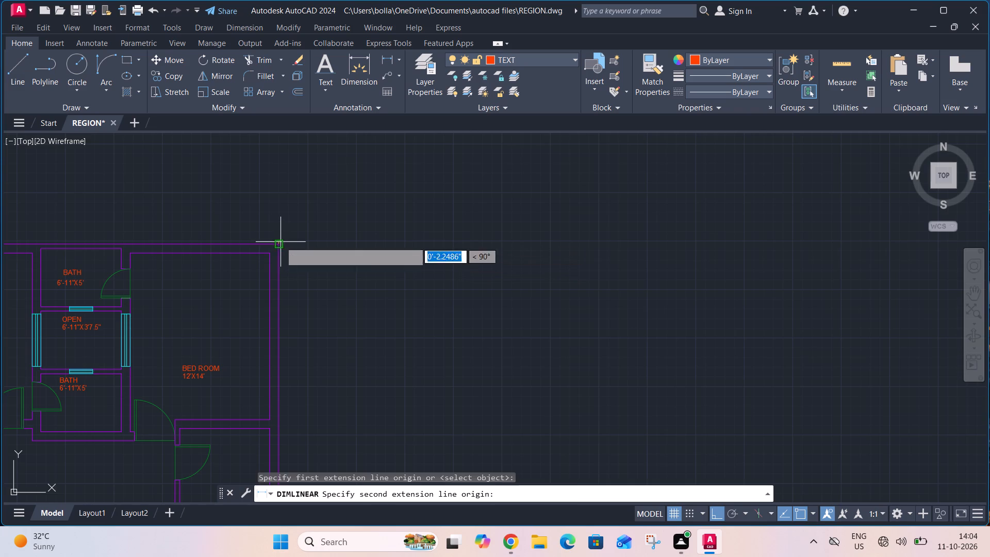
scroll(295, 197, "down", 3)
scroll(291, 342, "up", 3)
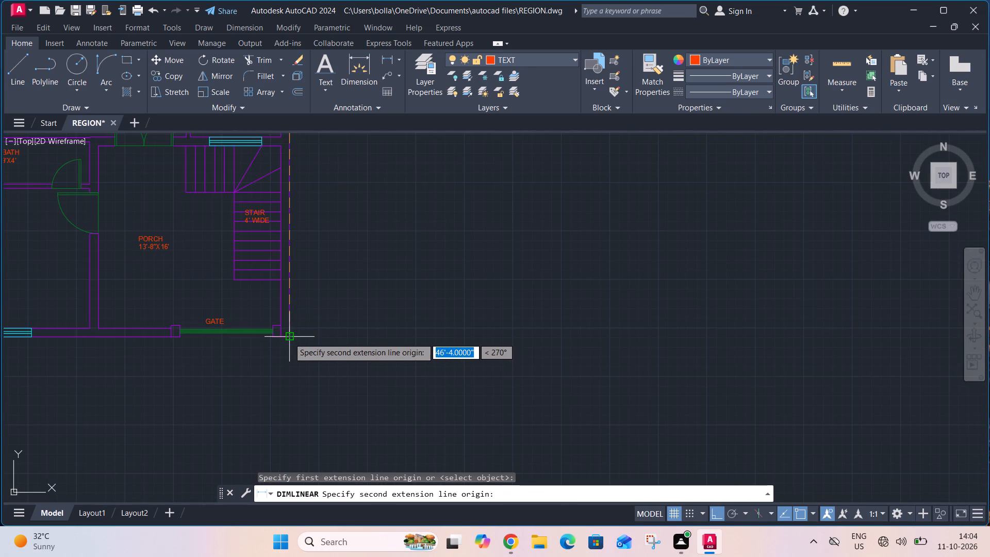
left_click(287, 339)
left_click(327, 337)
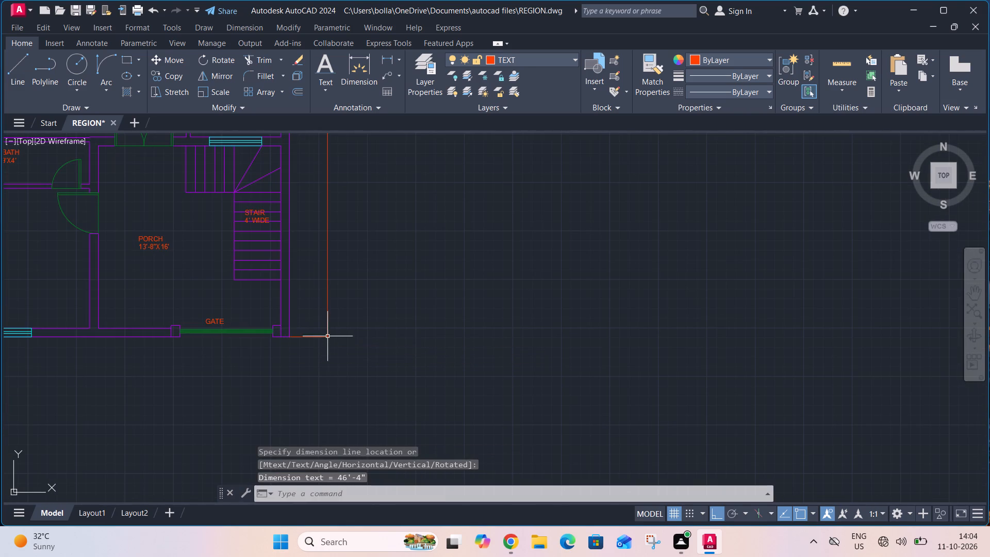
Add a linear dimension for the plan's overall width, placed just above the top outer wall.
scroll(332, 341, "down", 3)
middle_click_drag(366, 305, 374, 325)
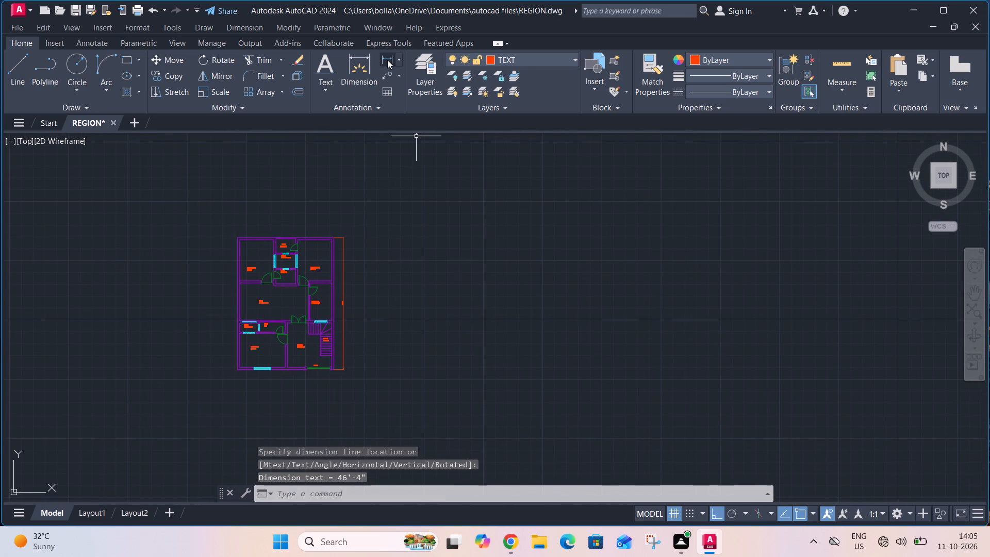
left_click(386, 60)
scroll(228, 251, "up", 3)
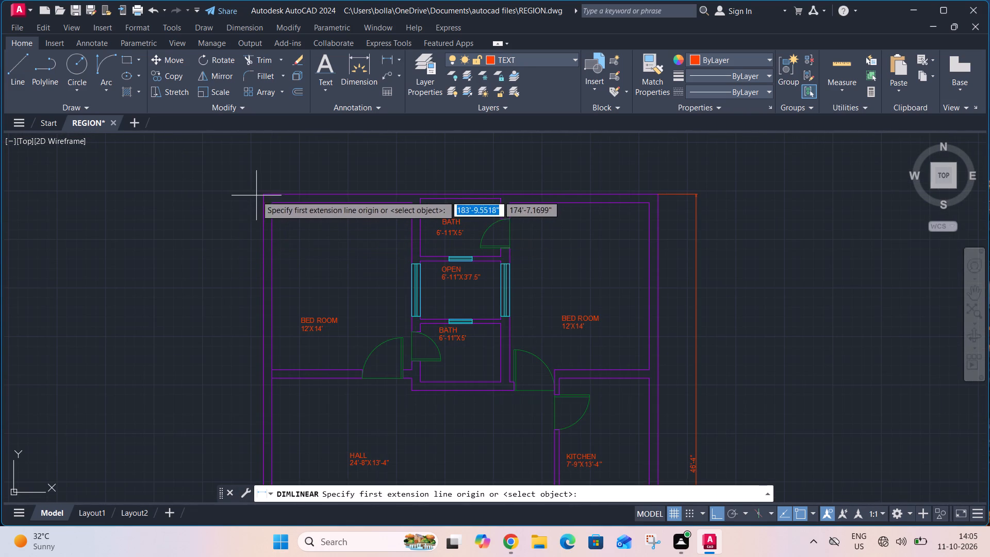
left_click(261, 194)
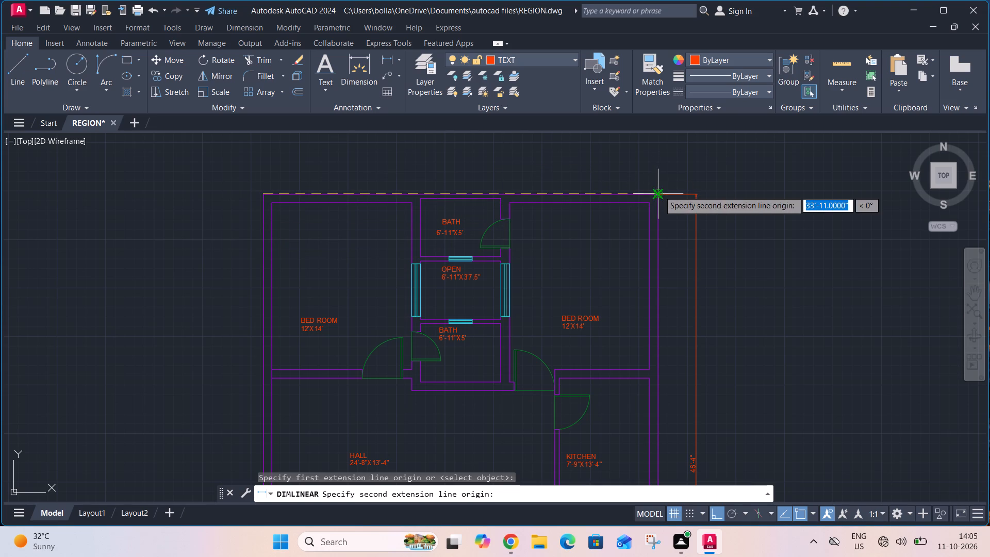
left_click(659, 192)
left_click(657, 175)
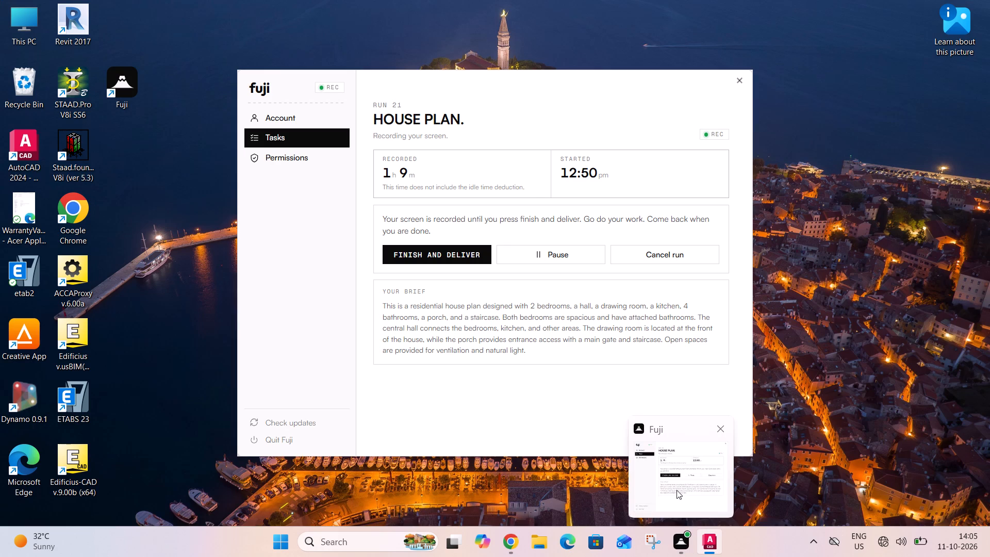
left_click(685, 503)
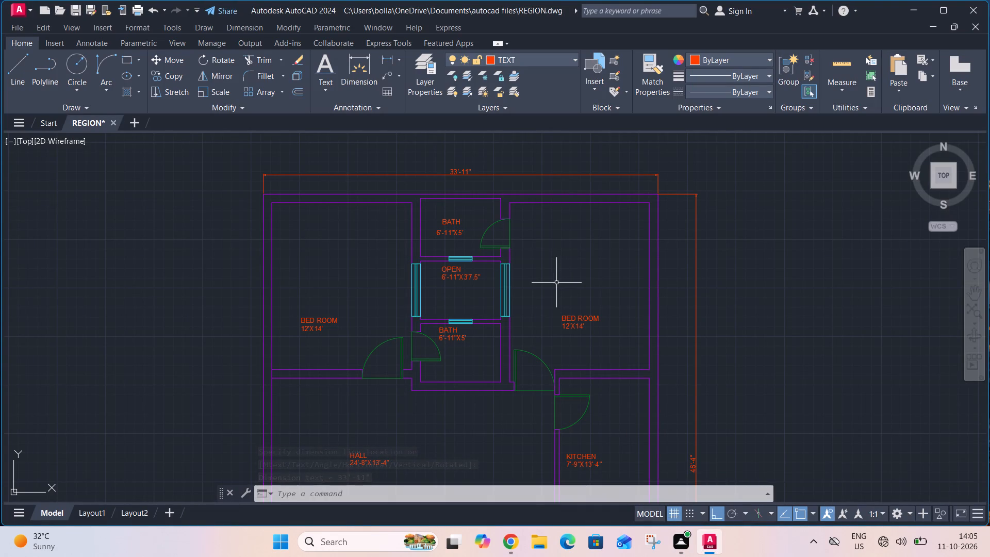
Add a linear dimension across the door opening between the west bedroom and the hall, placed just below the opening.
scroll(462, 159, "down", 1)
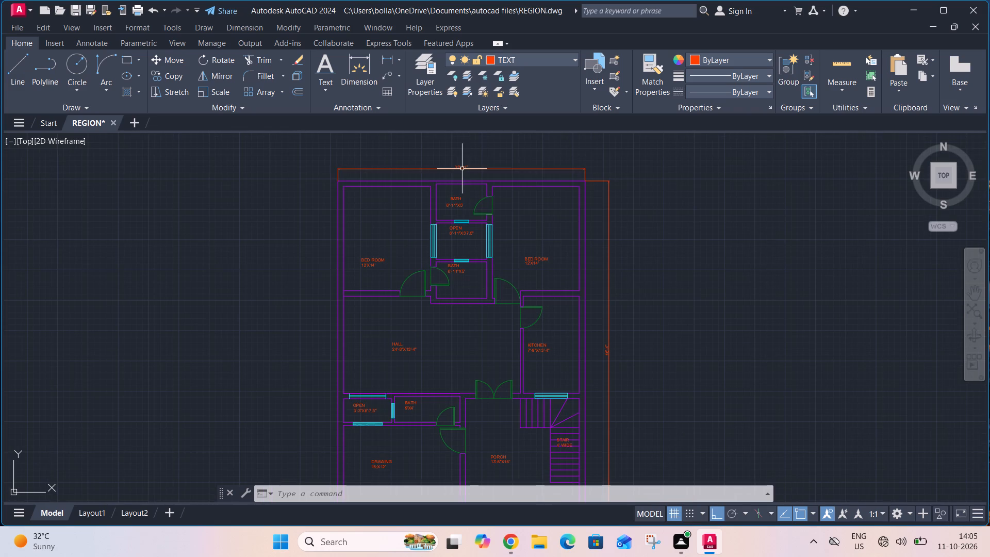
left_click(383, 59)
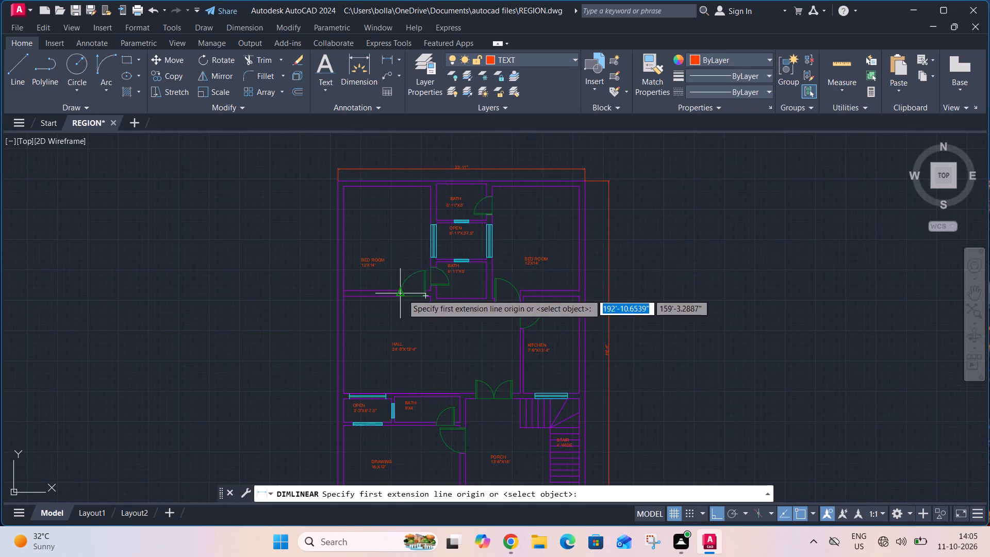
scroll(401, 296, "up", 3)
left_click(393, 296)
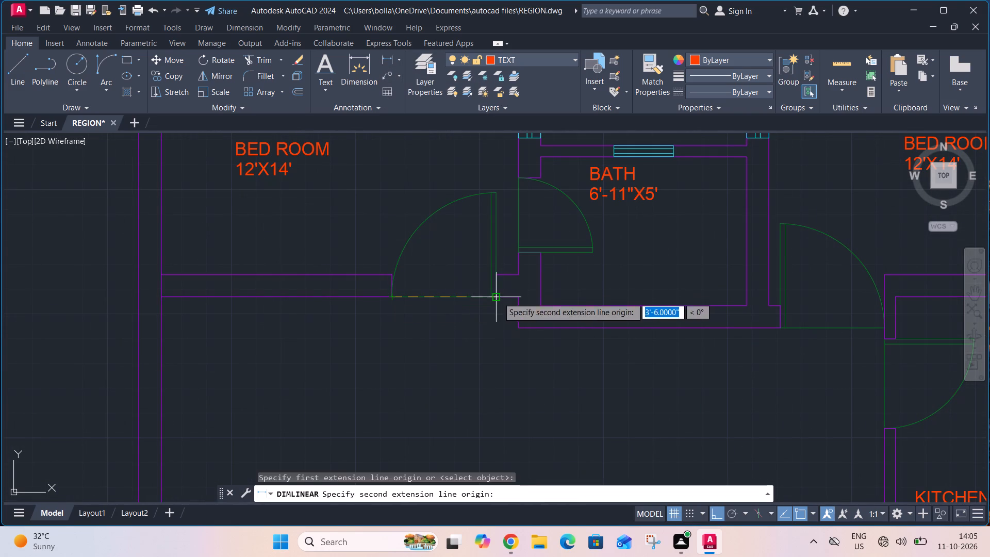
left_click(498, 298)
left_click(501, 316)
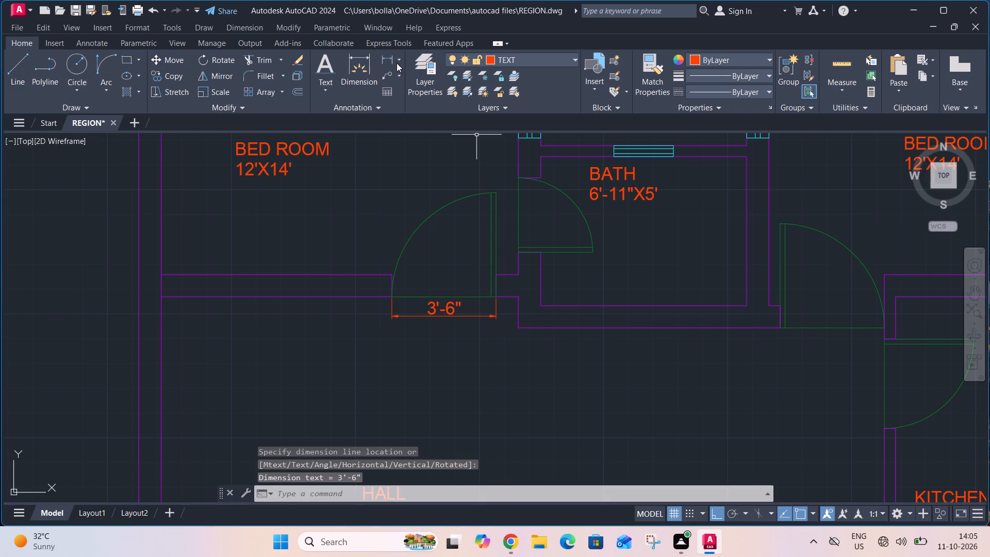
Add a vertical linear dimension across the door opening between the west bedroom and the lower bath.
left_click(384, 59)
scroll(516, 239, "up", 3)
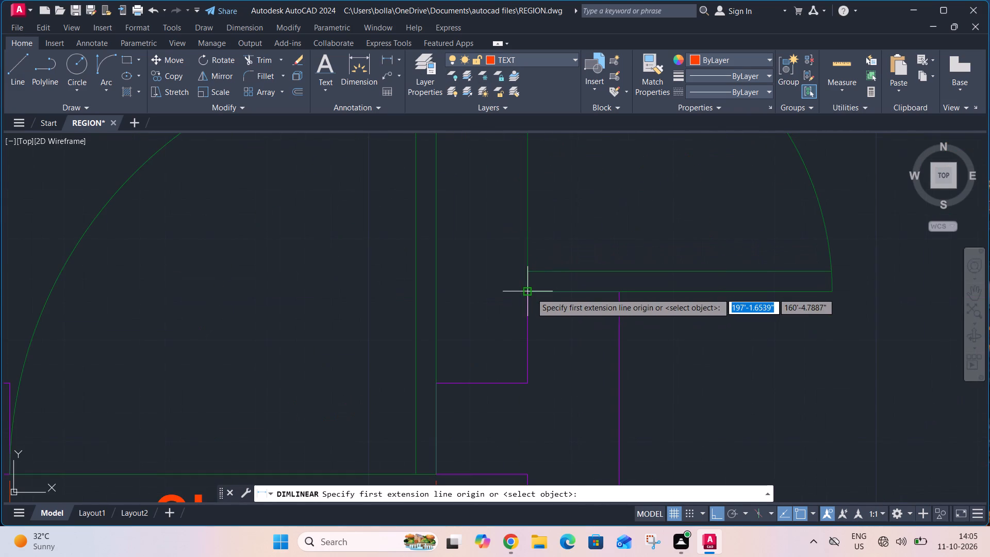
left_click(531, 294)
scroll(535, 276, "down", 2)
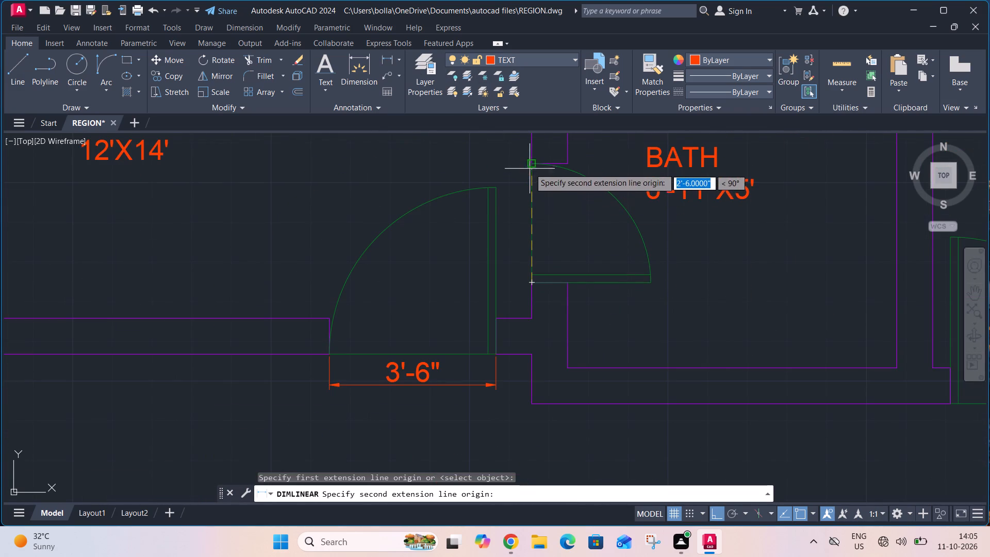
left_click(531, 164)
left_click(526, 165)
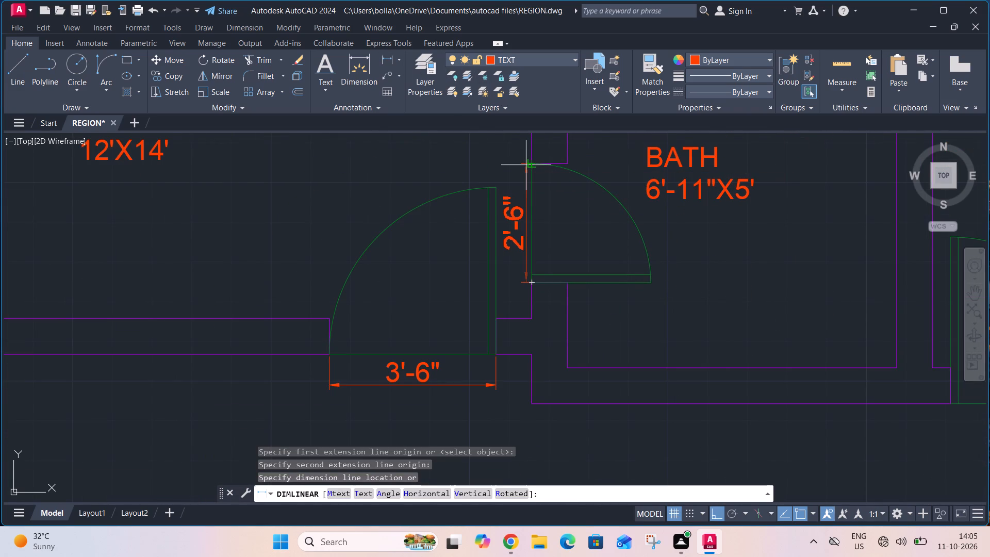
Add a linear dimension across the door opening between the east bedroom and the hall, placed just below the opening.
left_click(384, 61)
scroll(385, 75, "down", 3)
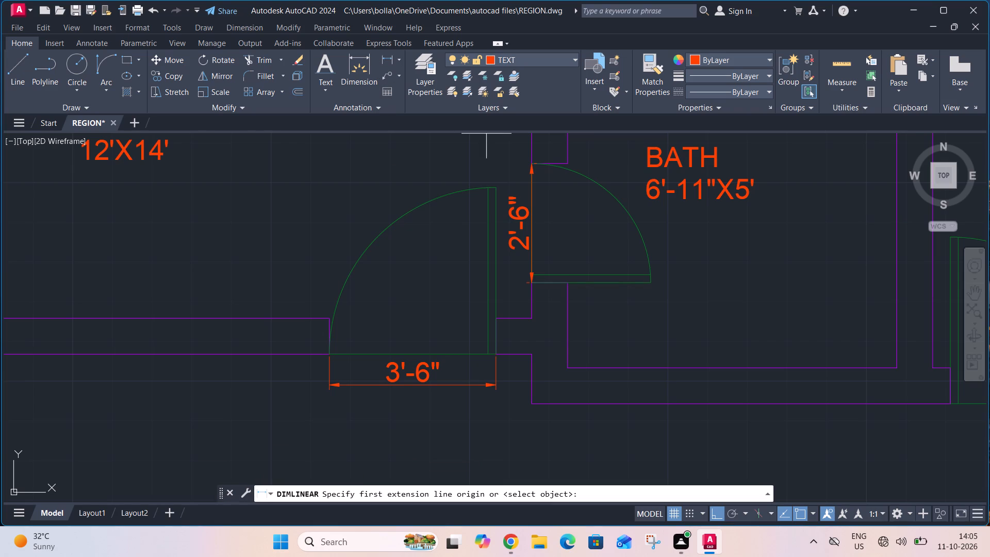
scroll(382, 135, "down", 2)
scroll(485, 211, "down", 2)
scroll(626, 258, "up", 2)
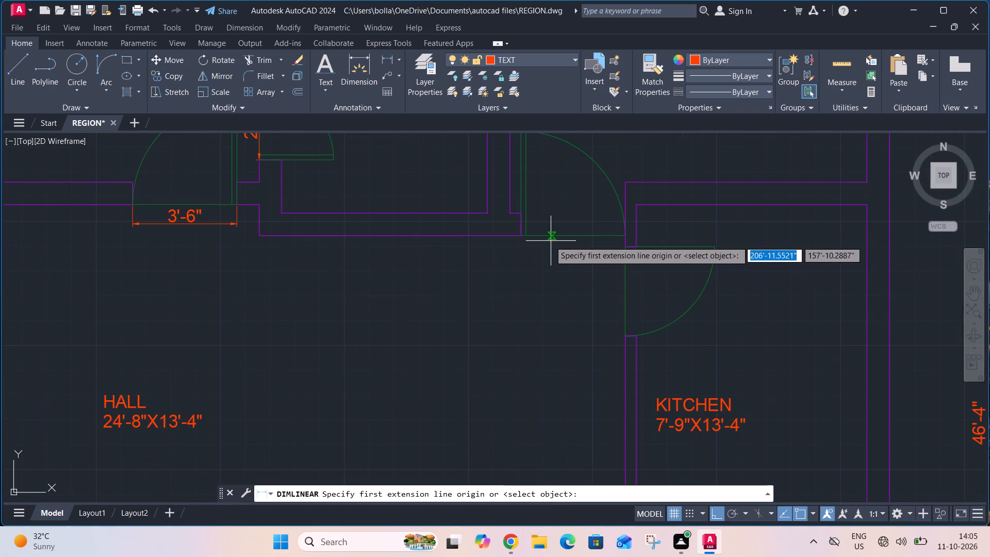
left_click(519, 237)
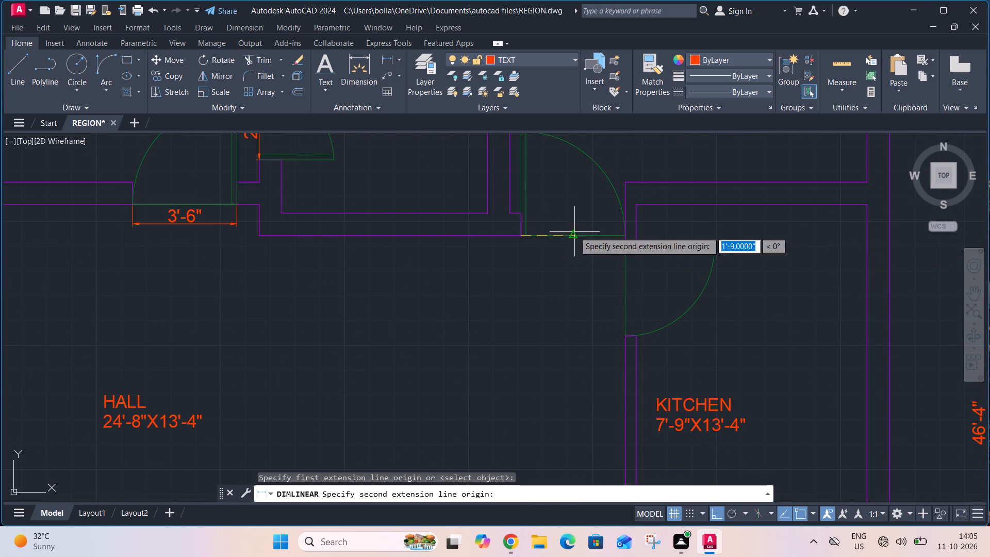
left_click(624, 236)
left_click(625, 252)
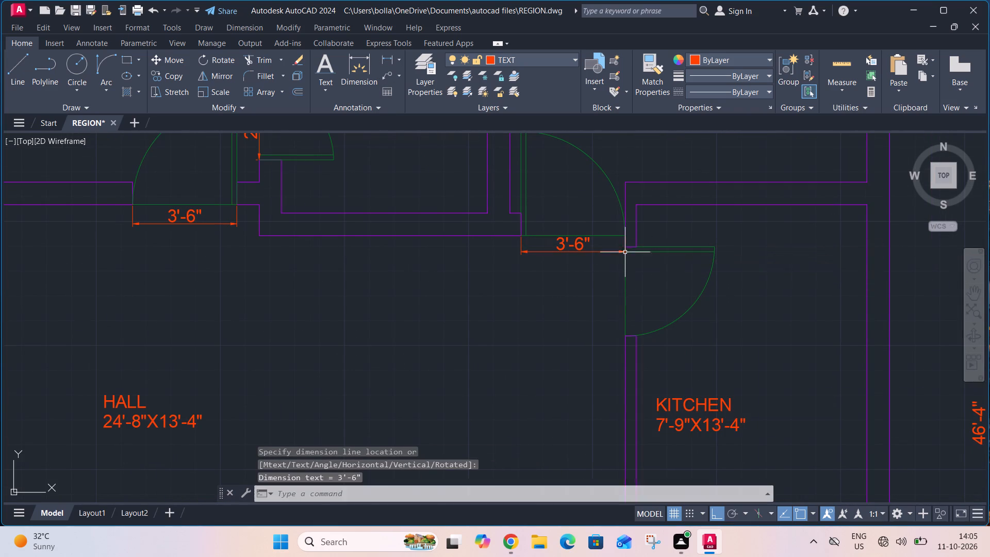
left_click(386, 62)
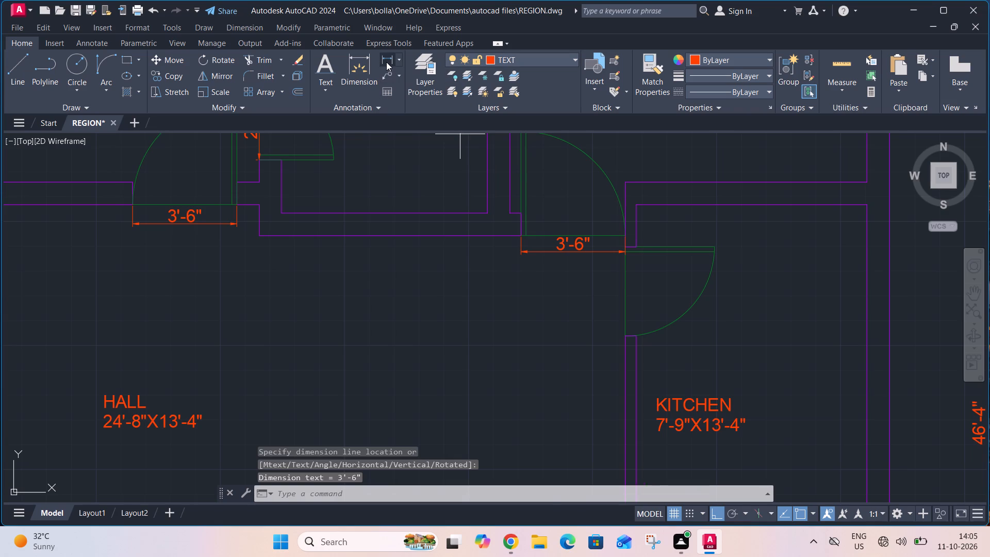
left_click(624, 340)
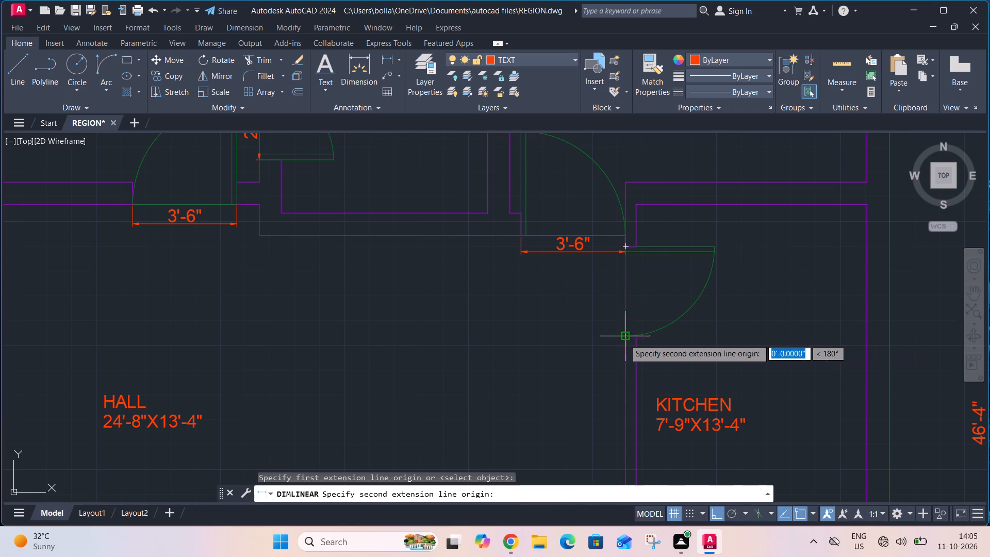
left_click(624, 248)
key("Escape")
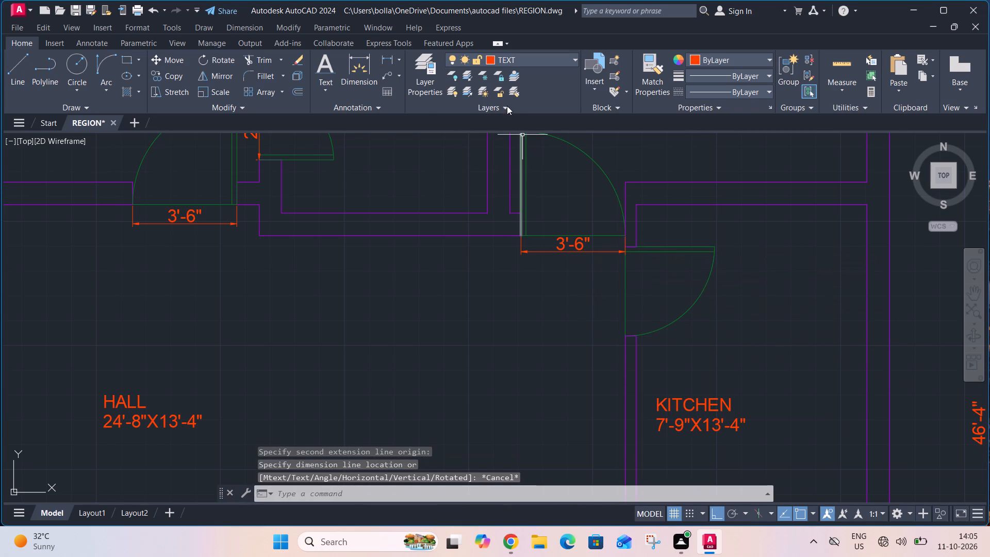
Add a vertical linear dimension across the door opening between the hall and the kitchen, placed just on the hall side.
left_click(382, 59)
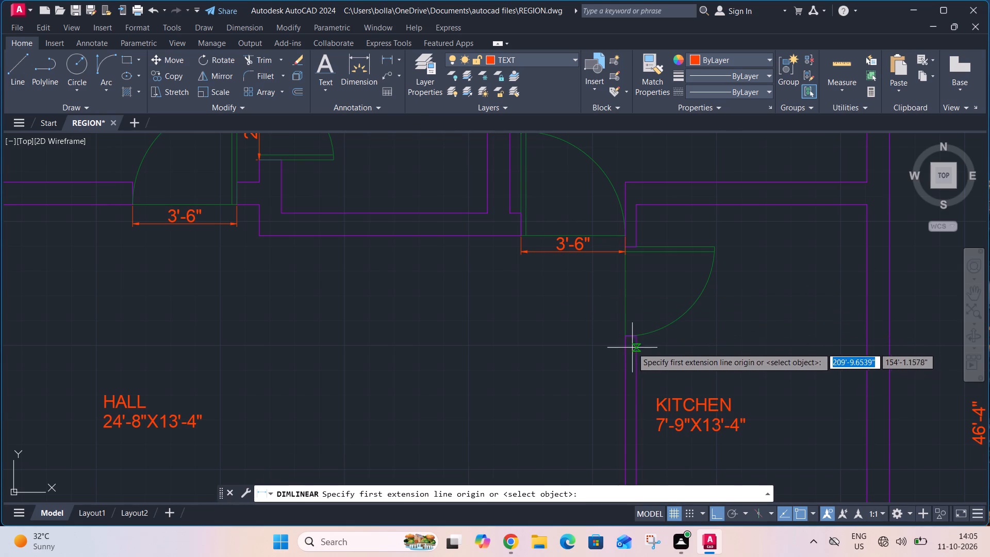
left_click(623, 334)
scroll(626, 249, "up", 4)
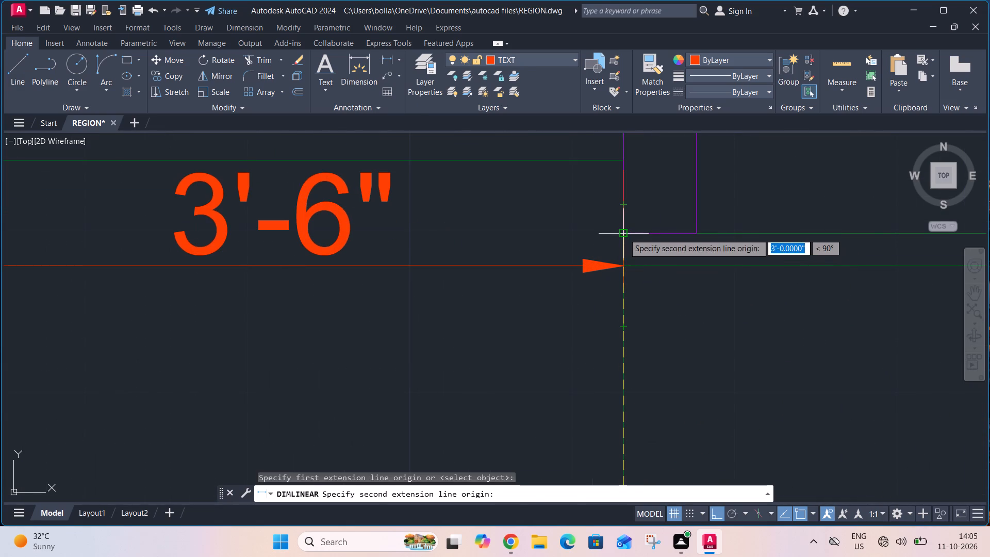
left_click(624, 234)
scroll(614, 234, "down", 3)
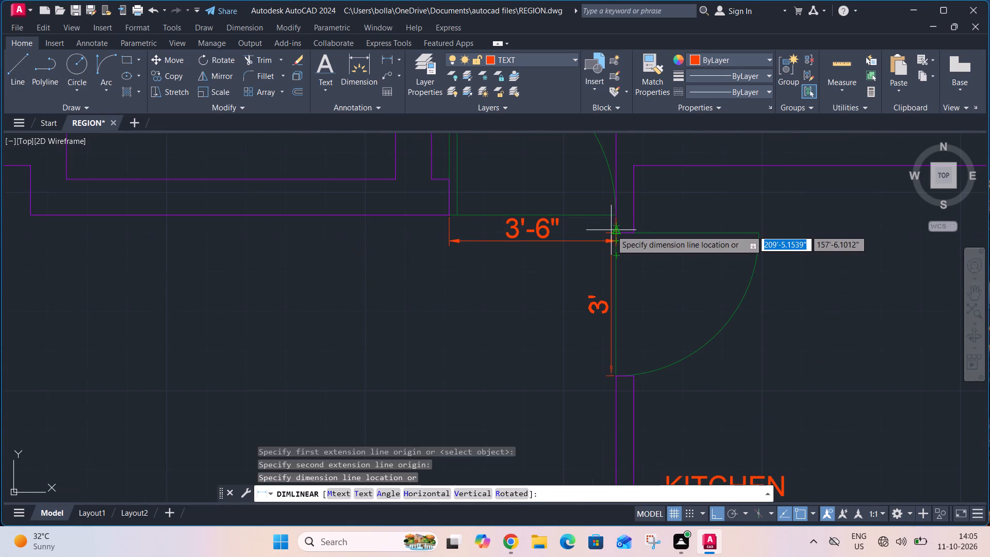
left_click(603, 232)
Add a linear dimension across the double-door opening between the hall and the porch, placed just below the opening.
scroll(603, 227, "down", 4)
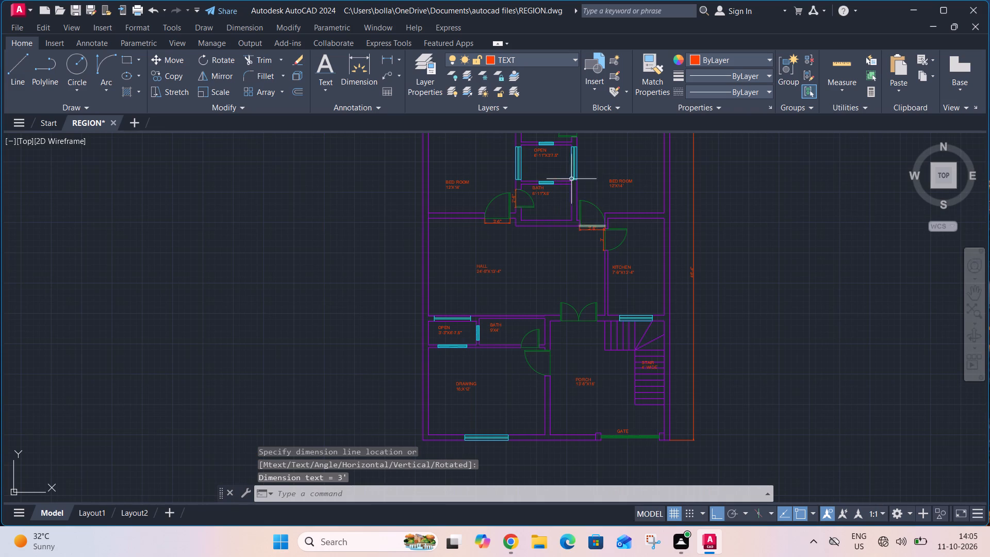
left_click(393, 61)
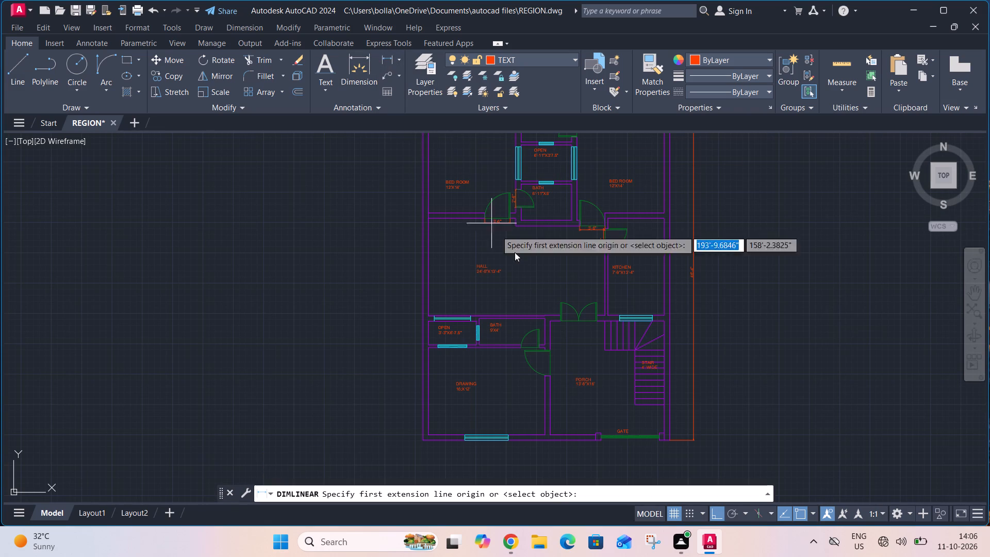
scroll(568, 325, "up", 3)
left_click(538, 311)
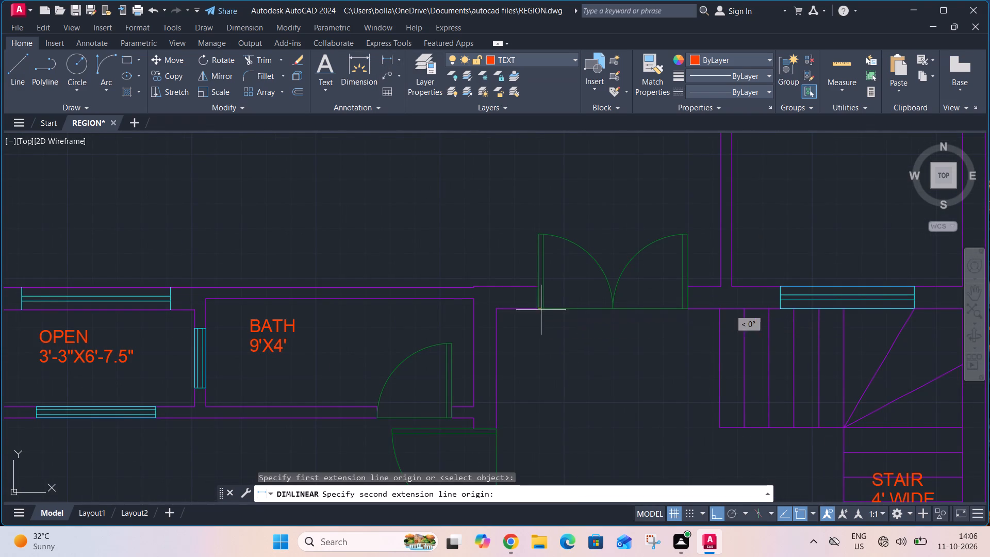
left_click(687, 308)
left_click(693, 326)
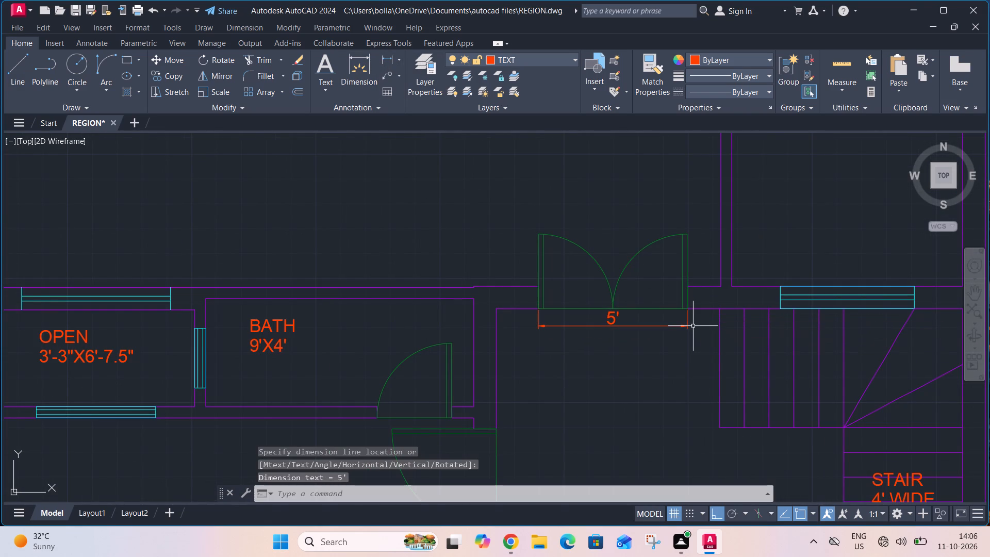
Add a linear dimension across the door opening of the 9'X4' bath, placed within the wall thickness.
left_click(385, 60)
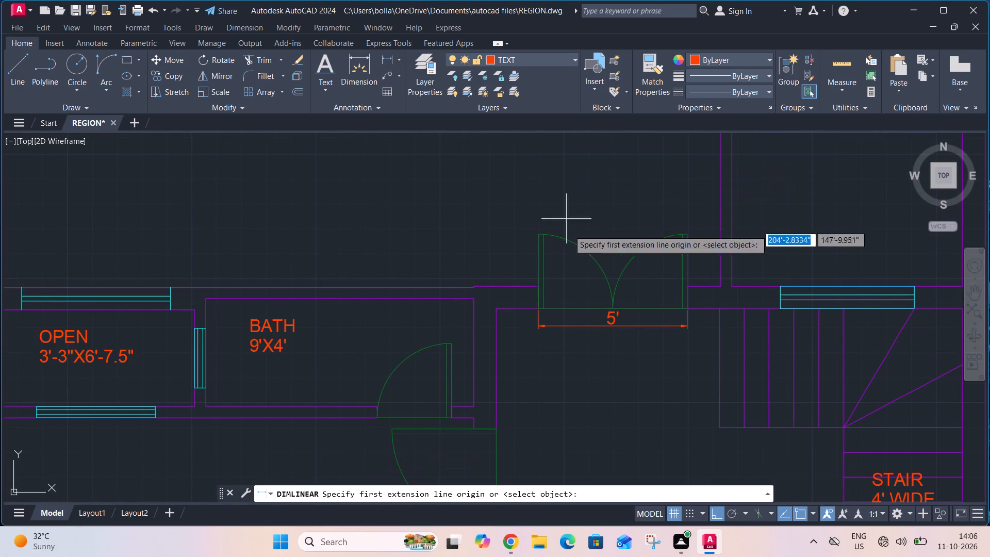
scroll(570, 264, "down", 2)
scroll(492, 330, "up", 4)
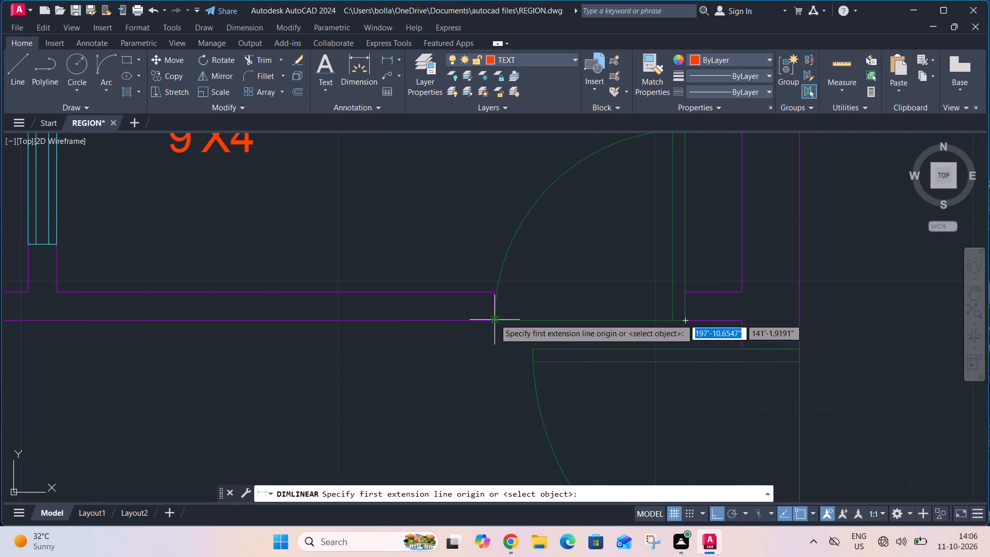
left_click(494, 319)
left_click(687, 321)
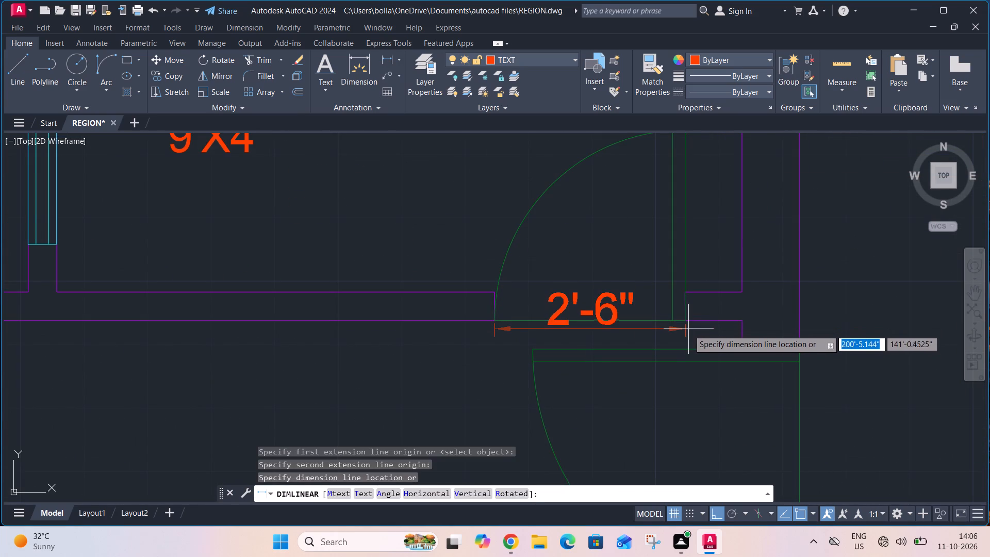
left_click(683, 304)
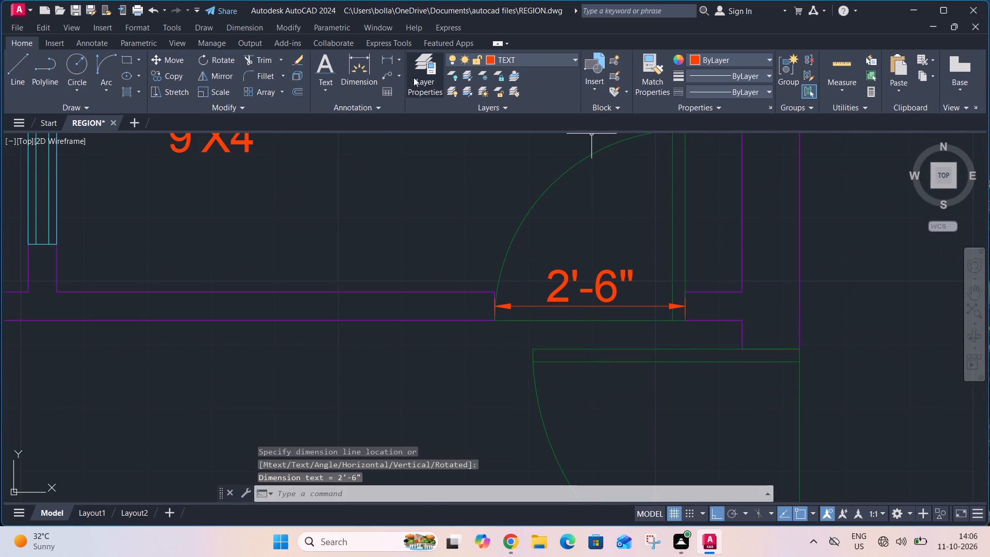
Add a vertical linear dimension across the door opening between the drawing room and the porch, placed just on the porch side.
left_click(386, 58)
scroll(430, 140, "down", 4)
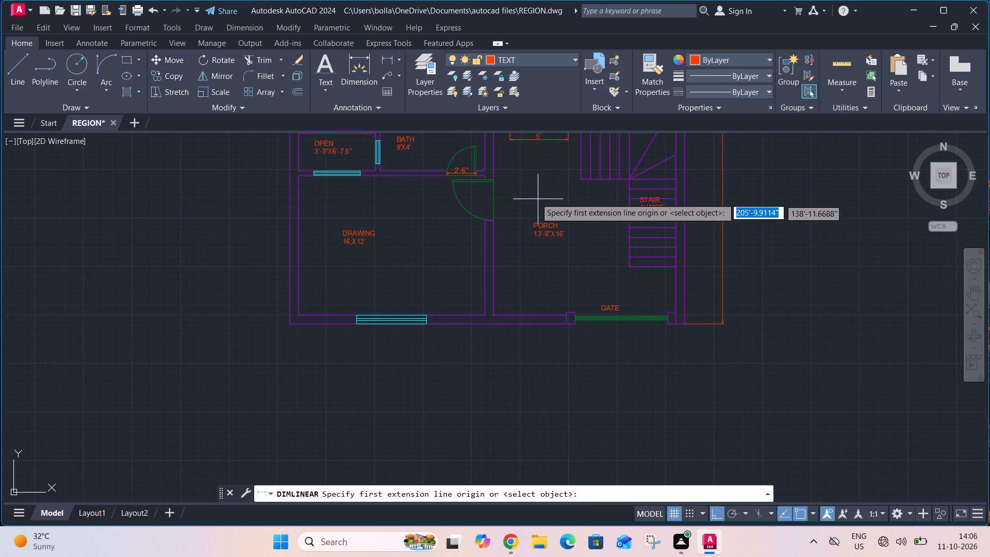
scroll(496, 179, "up", 3)
left_click(491, 176)
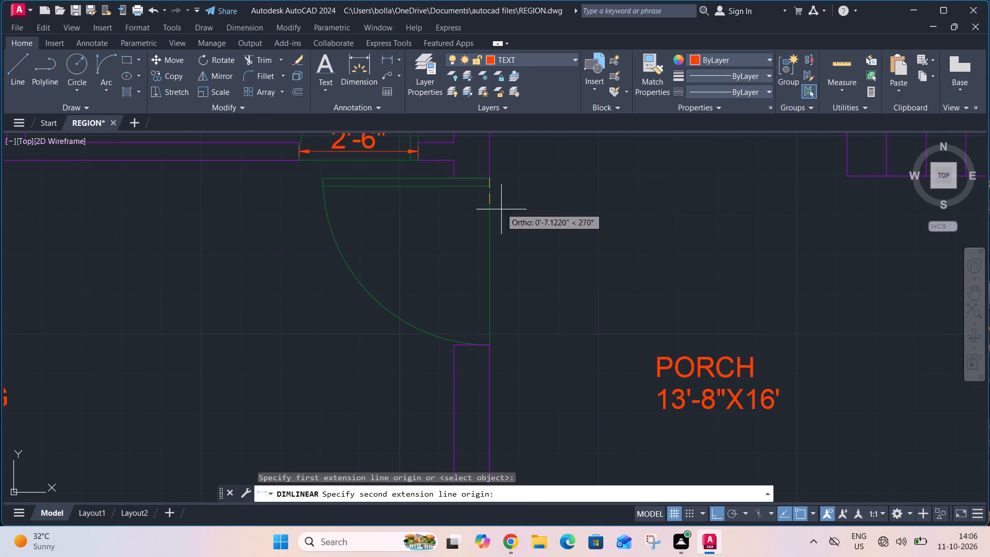
left_click(490, 344)
left_click(523, 345)
Add a linear dimension along the window between the kitchen and the stair, placed just above it on the kitchen side.
scroll(523, 345, "down", 3)
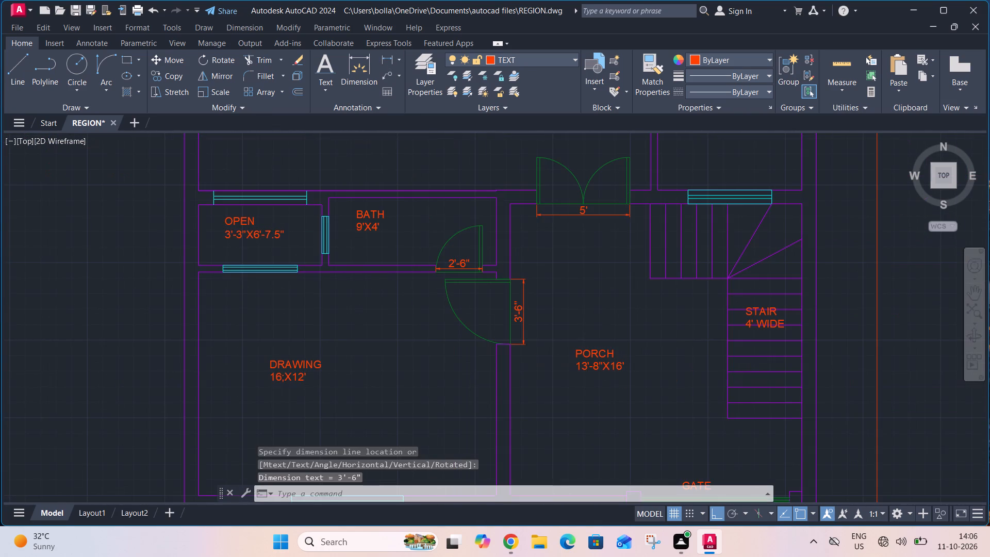
left_click(389, 61)
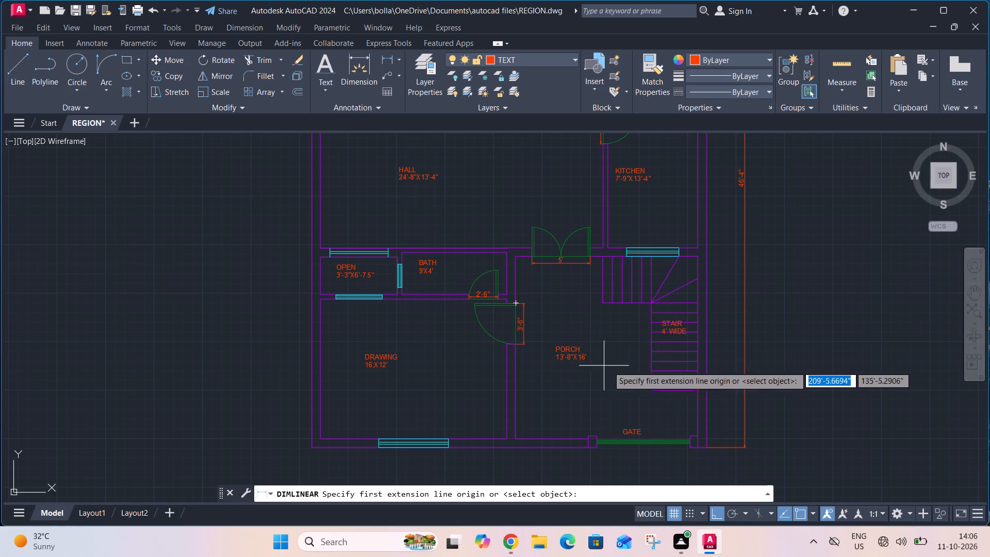
middle_click_drag(623, 372, 519, 440)
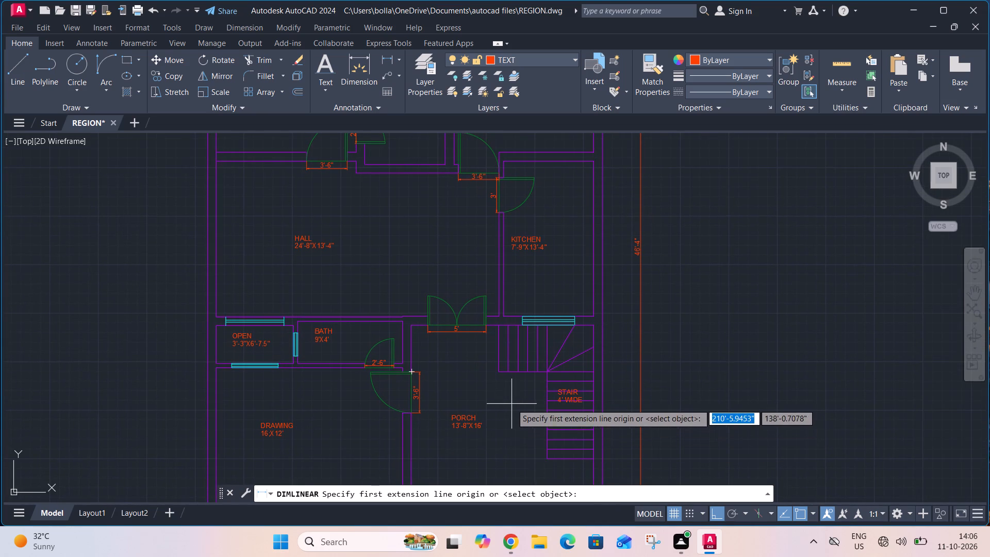
middle_click(511, 404)
scroll(523, 309, "up", 4)
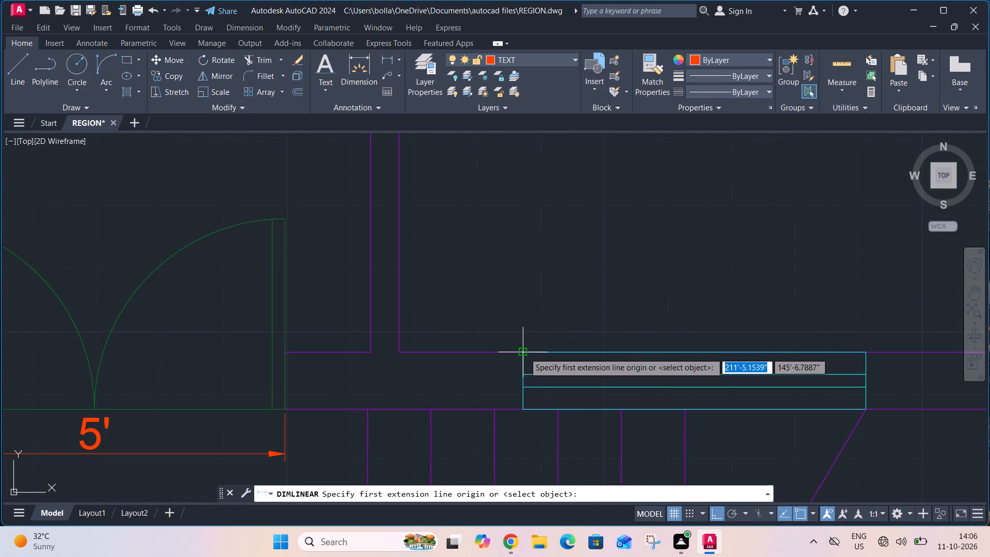
left_click(524, 353)
left_click(870, 352)
left_click(867, 333)
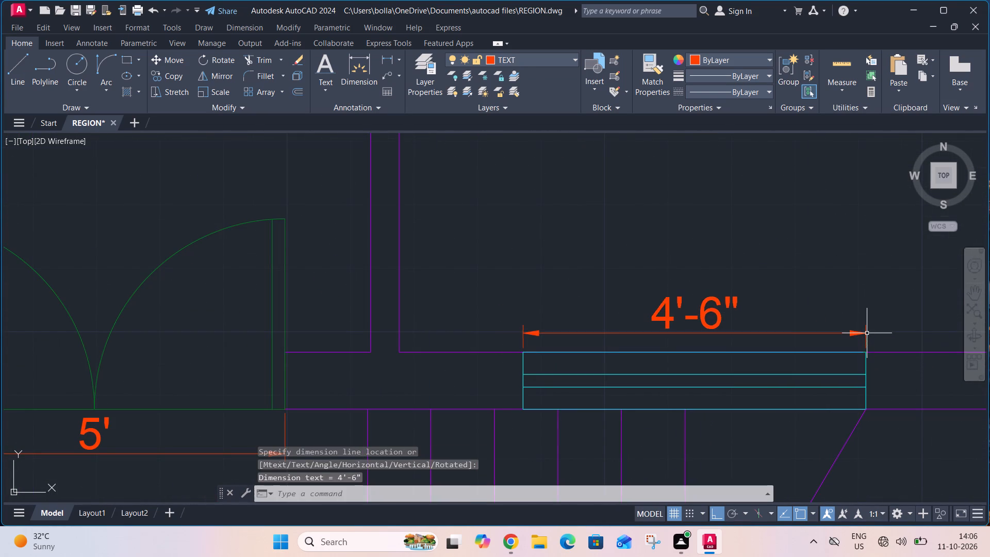
Add a linear dimension along the window between the hall and the small open area, placed just above it on the hall side.
scroll(867, 333, "down", 3)
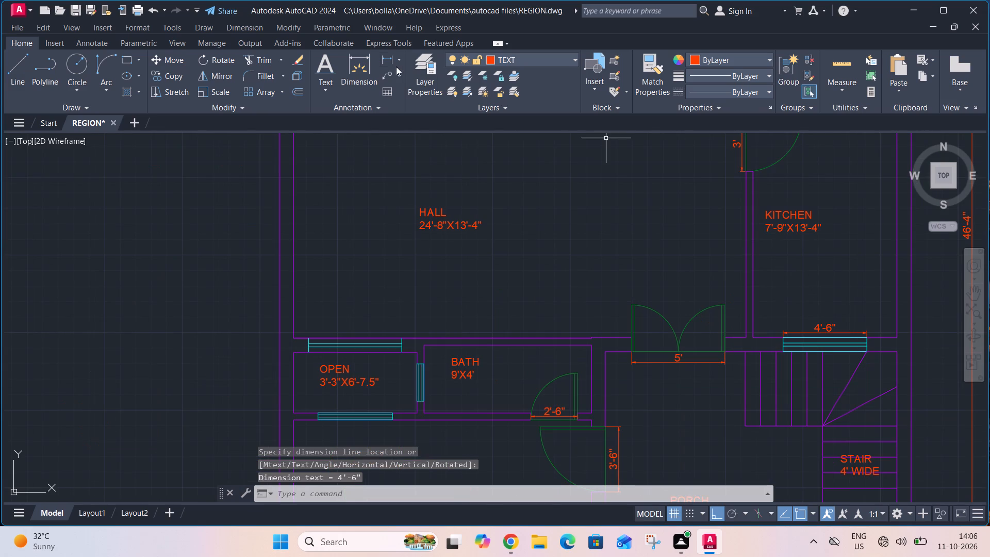
left_click(388, 61)
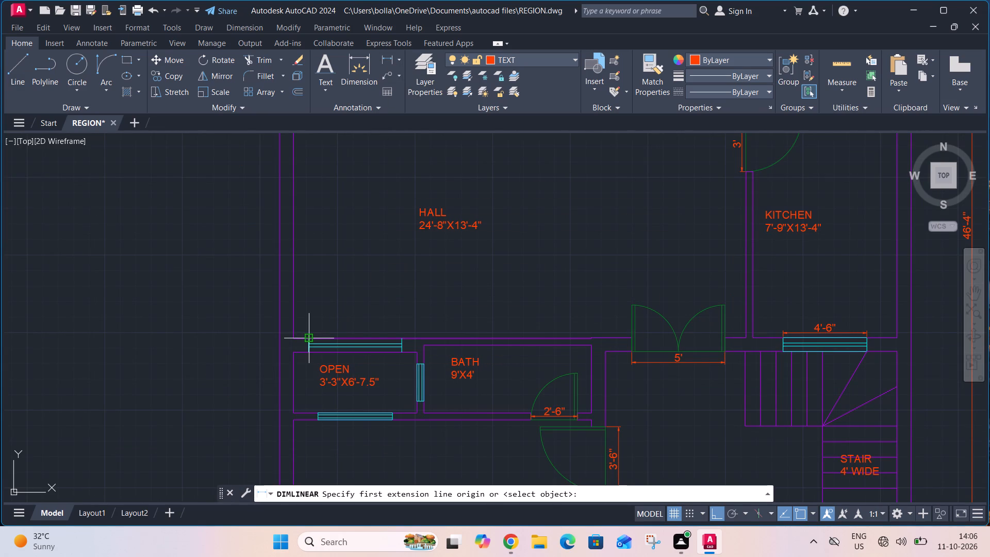
left_click(307, 340)
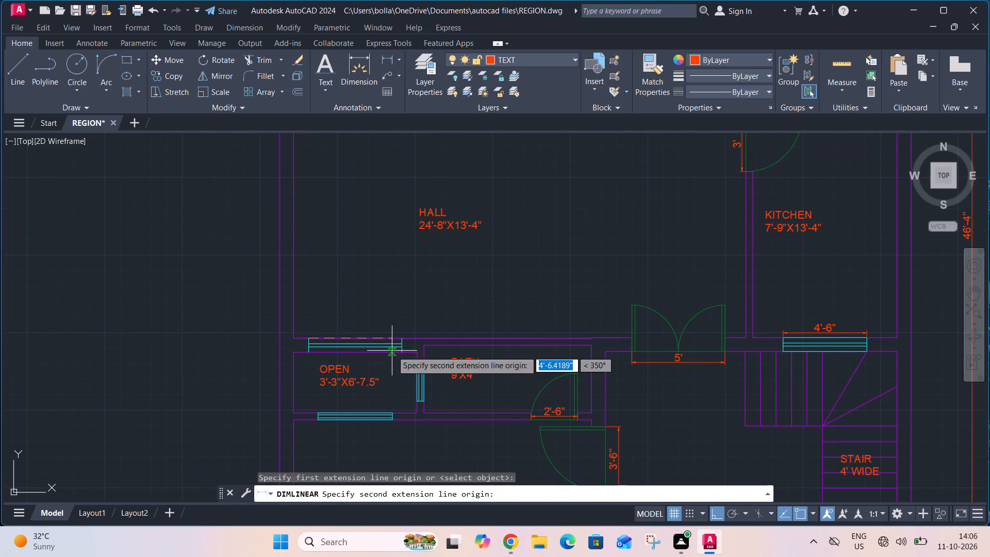
left_click(406, 335)
left_click(407, 323)
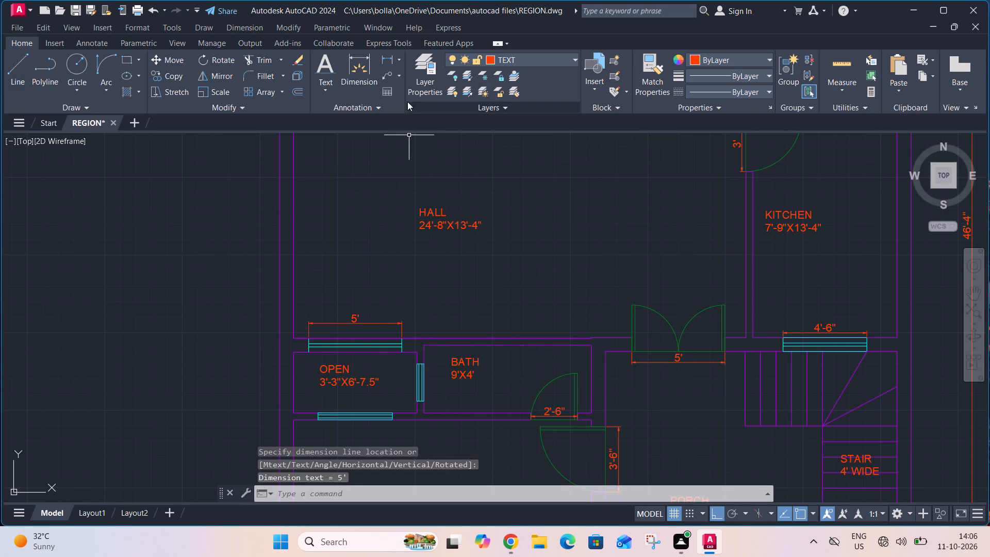
Add a linear dimension along the window between the small open area and the drawing room, placed just below it.
left_click(391, 61)
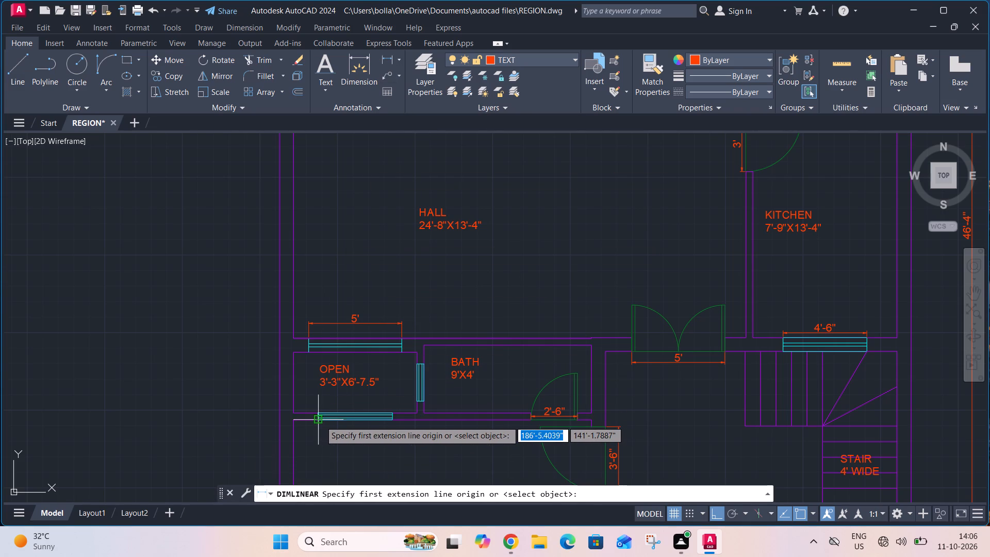
scroll(320, 421, "up", 2)
left_click(310, 421)
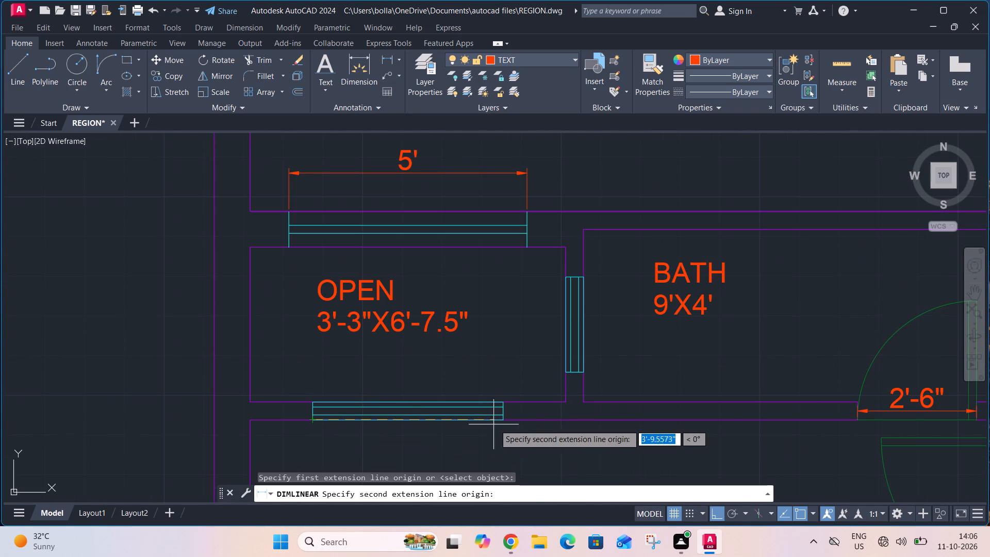
left_click(502, 421)
left_click(499, 438)
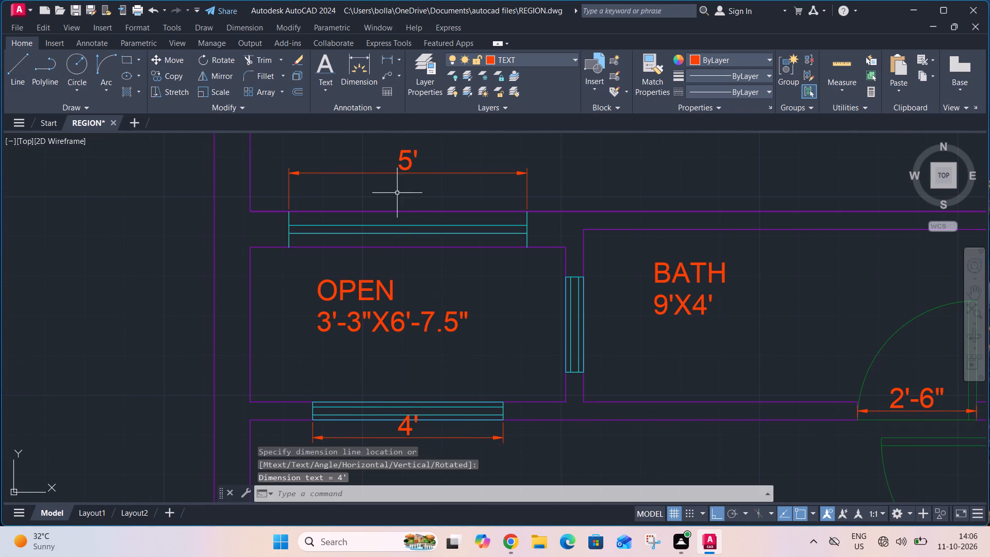
Add a vertical linear dimension along the window between the small open area and the 9'X4' bath, placed on the bath side.
left_click(391, 58)
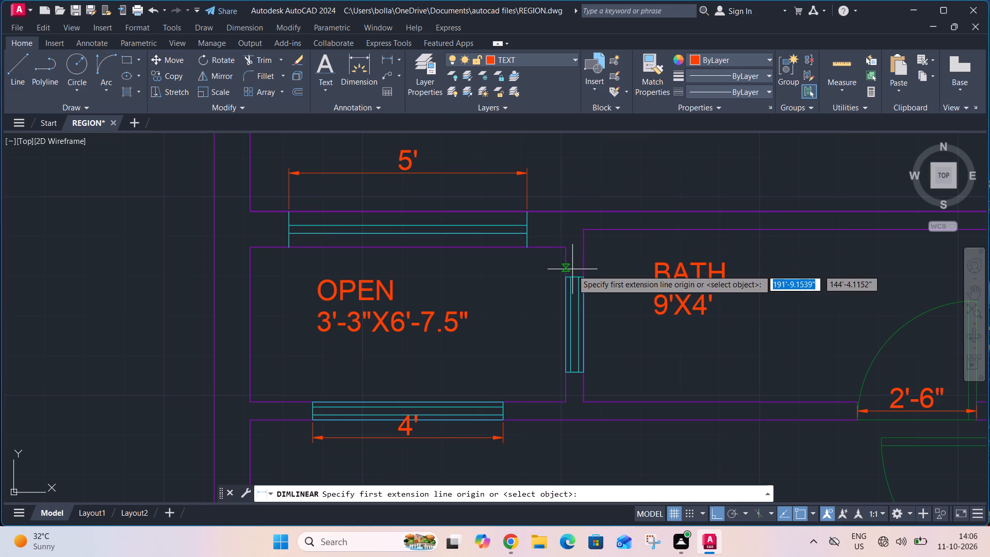
left_click(583, 275)
left_click(583, 370)
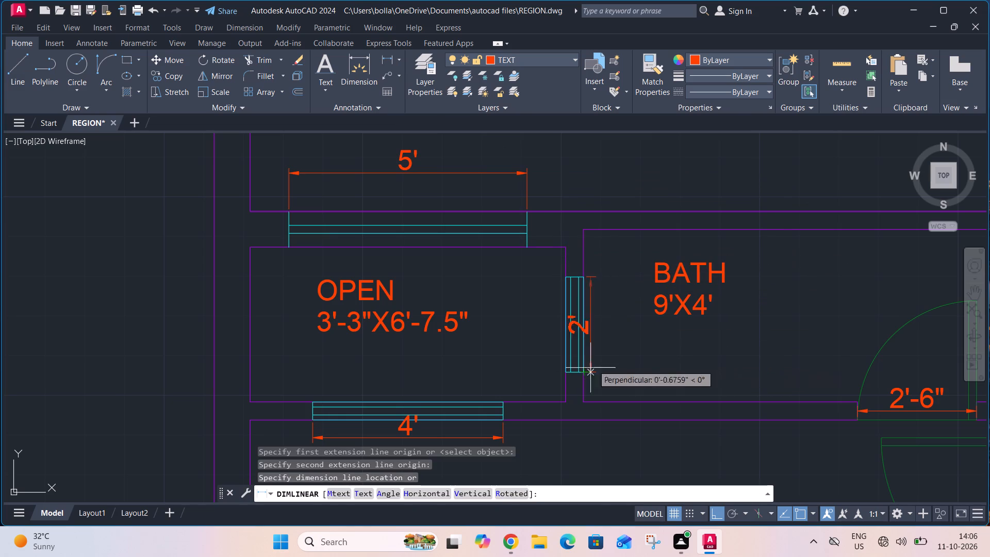
left_click(610, 368)
scroll(612, 367, "down", 3)
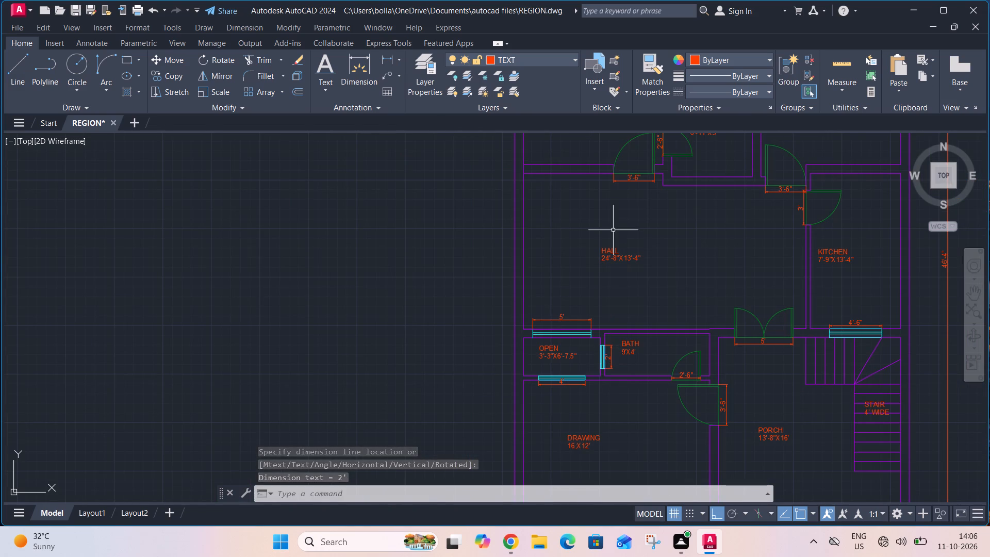
Add a linear dimension along the window between the upper 6'-11"X5' bath and the central open area, placed just above it on the bath side.
middle_click_drag(685, 201, 546, 389)
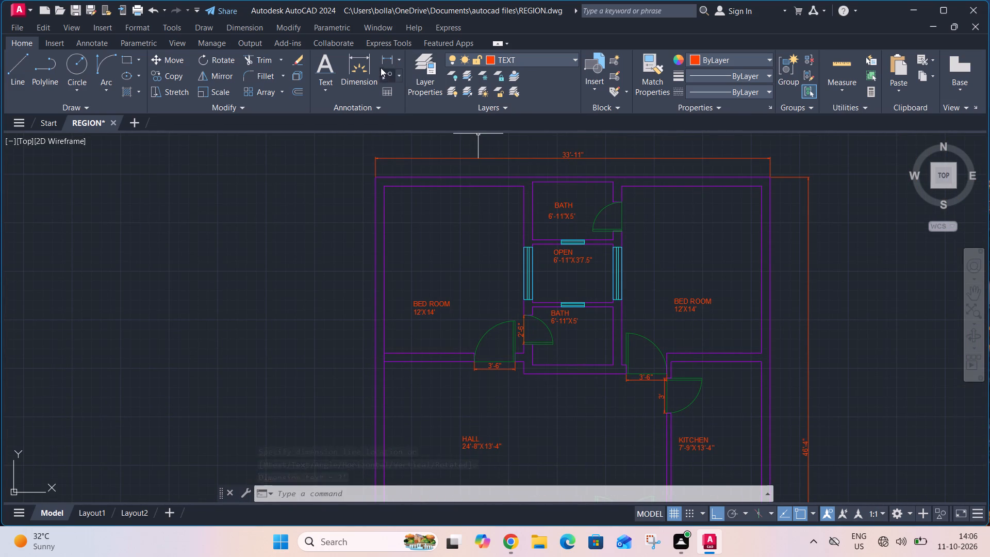
left_click(380, 58)
scroll(571, 249, "up", 3)
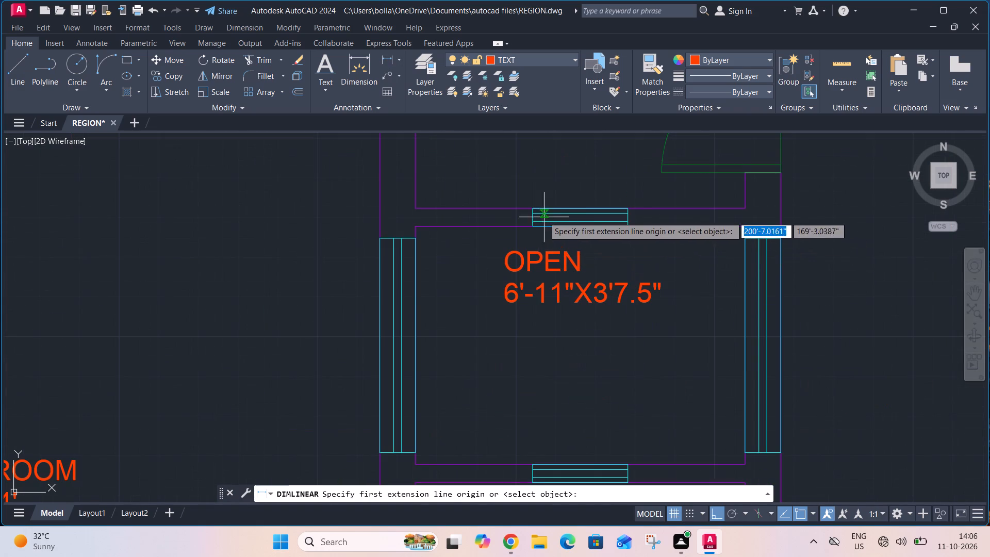
left_click(532, 208)
left_click(629, 208)
left_click(628, 185)
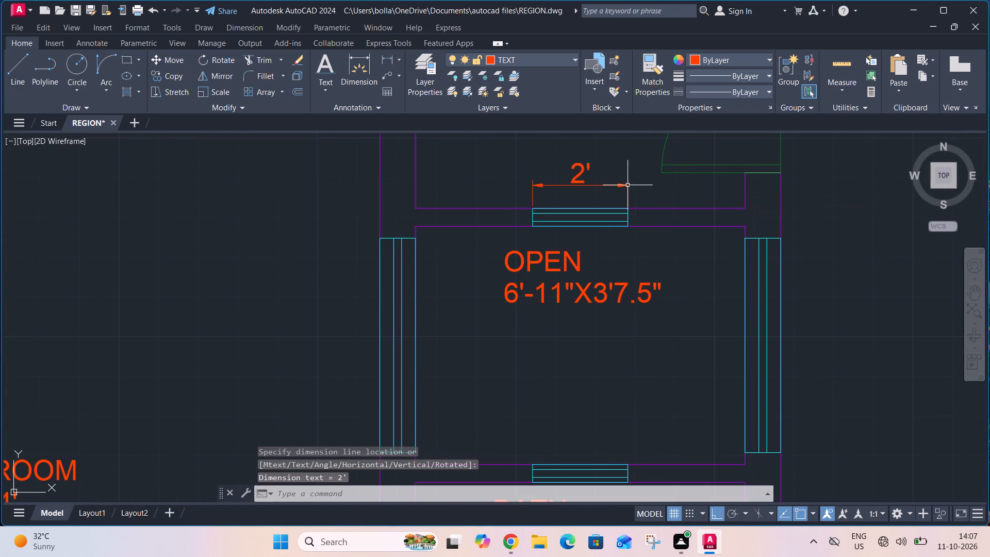
Add a vertical linear dimension along the window between the west bedroom and the central open area, placed on the open-area side.
left_click(395, 62)
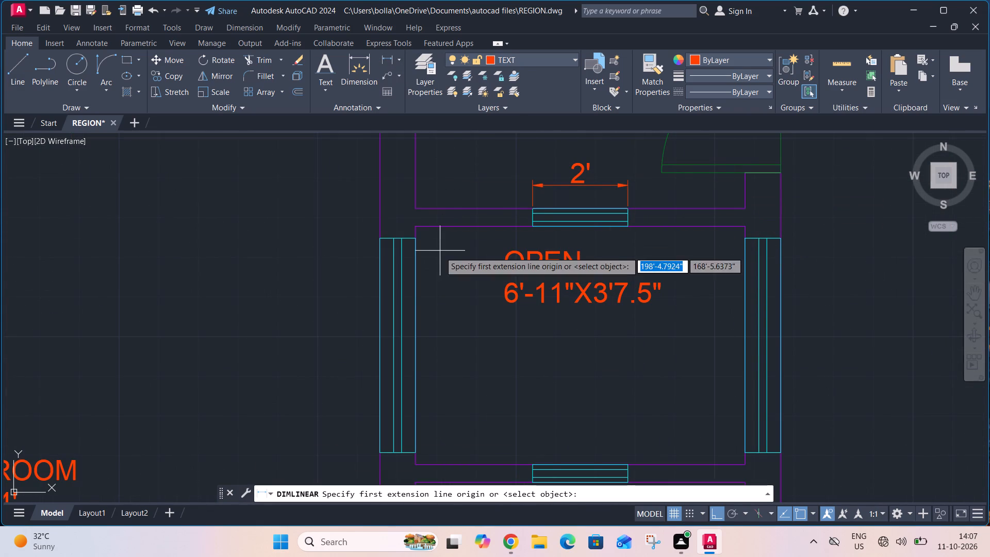
scroll(430, 212, "down", 1)
left_click(422, 231)
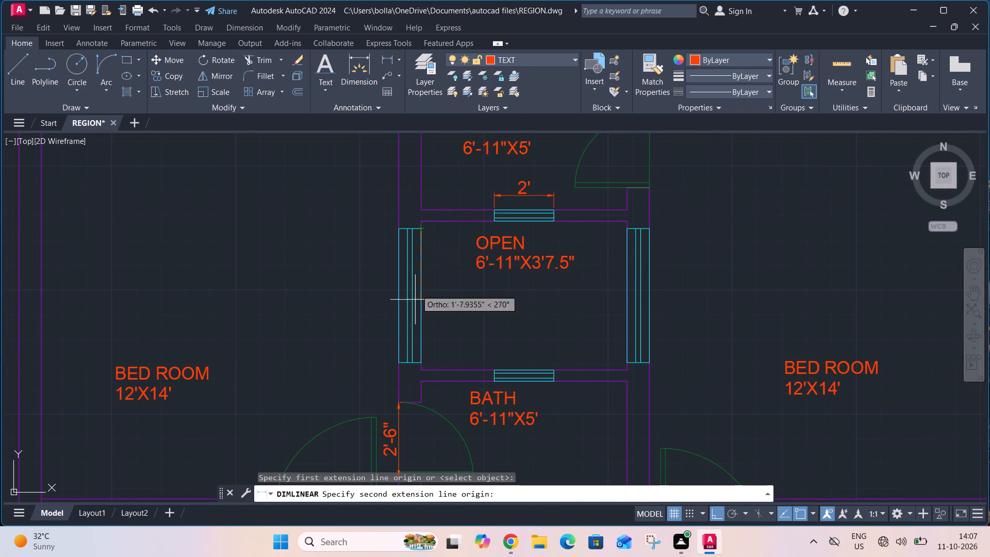
left_click(422, 362)
left_click(440, 361)
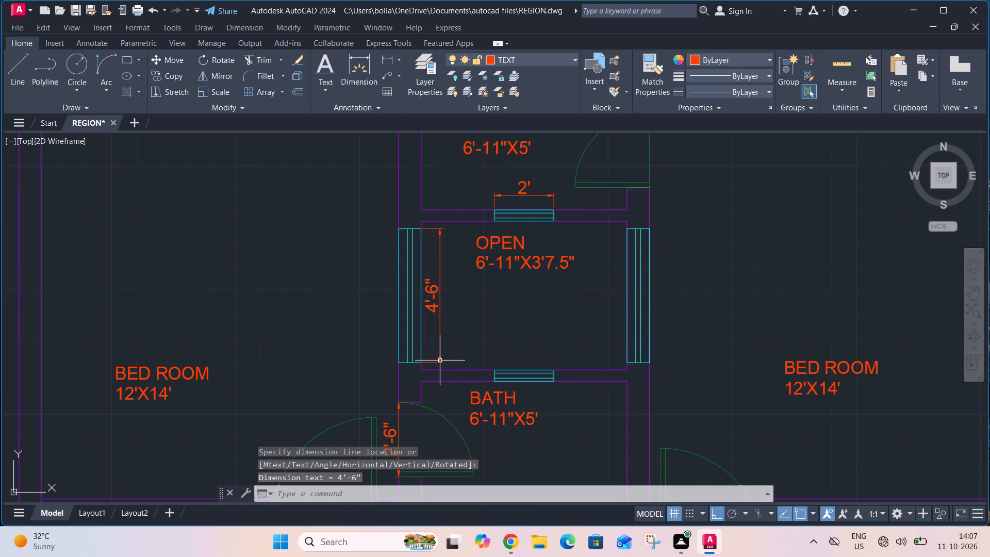
Add a vertical linear dimension along the window between the central open area and the east bedroom, placed on the bedroom side.
left_click(389, 63)
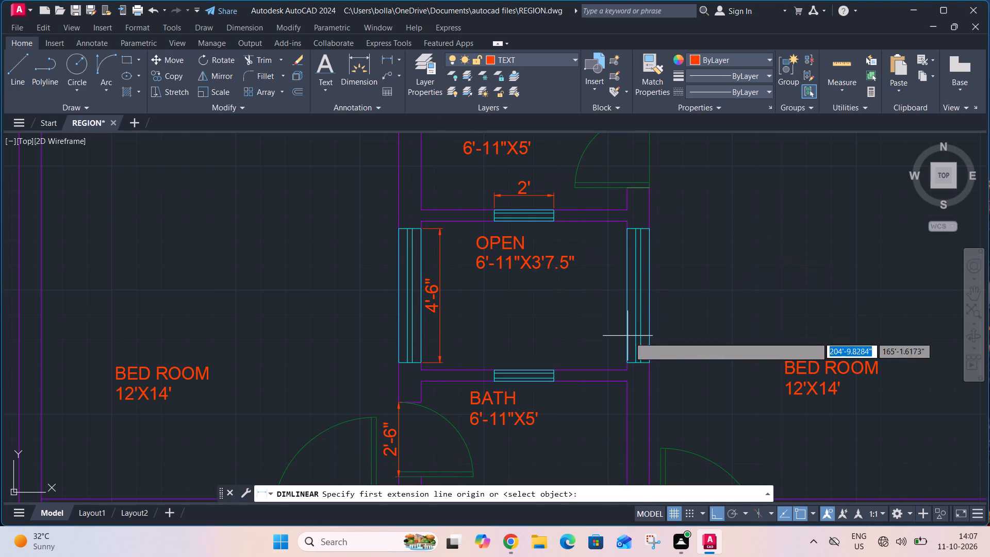
left_click(652, 366)
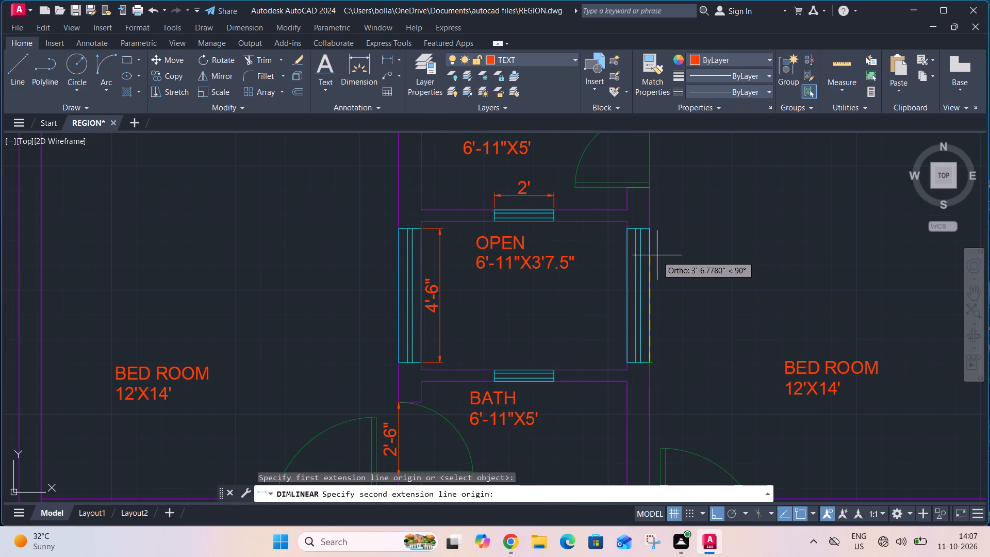
left_click(648, 227)
left_click(700, 225)
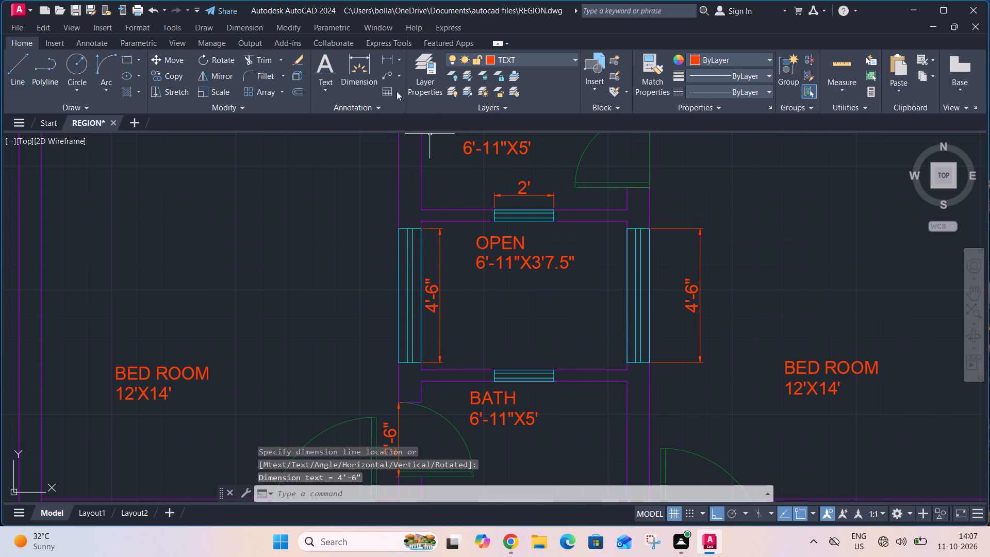
Add a linear dimension along the window between the central open area and the lower 6'-11"X5' bath, placed just above it on the open-area side.
left_click(392, 65)
scroll(491, 390, "up", 2)
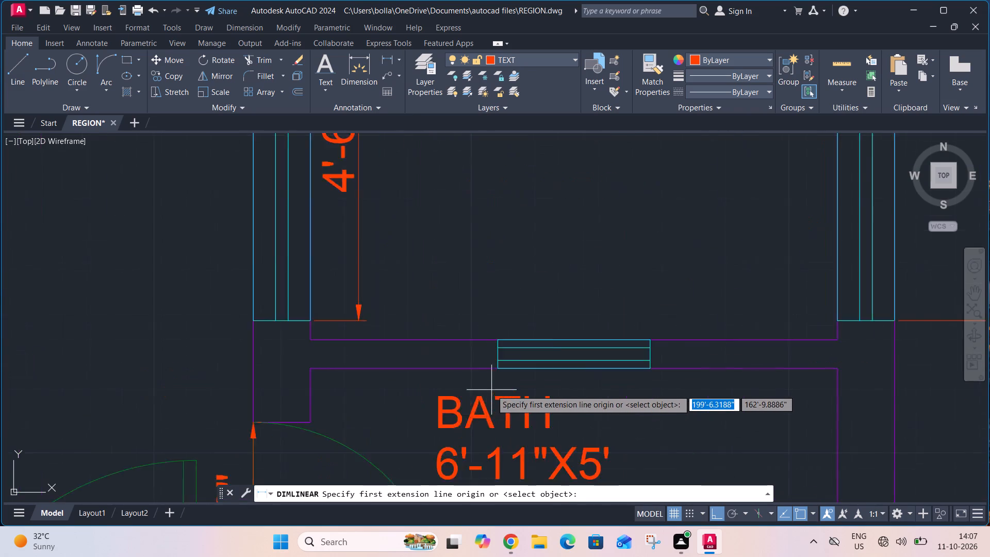
scroll(491, 390, "up", 1)
left_click(502, 354)
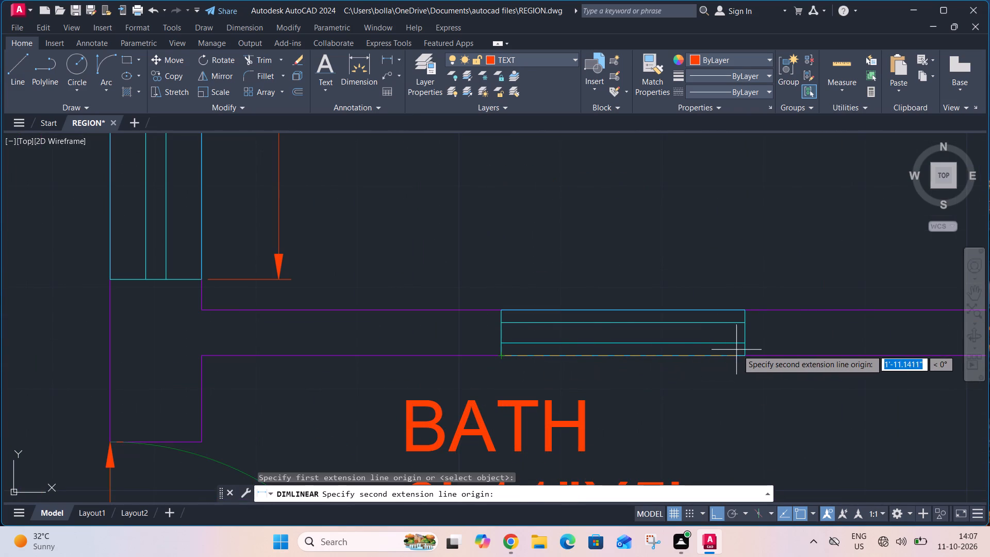
left_click(745, 355)
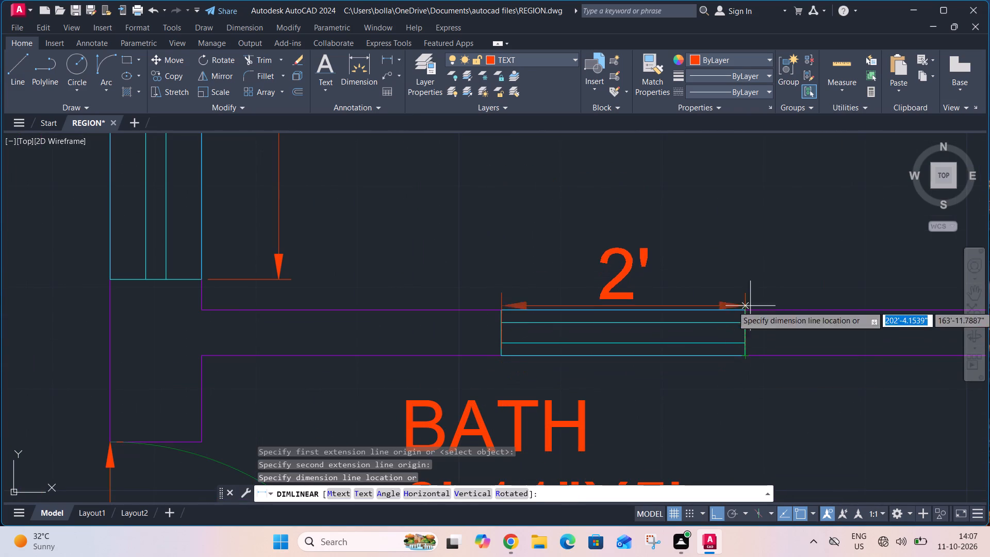
left_click(752, 291)
Add the single-line text note "ALL DIMENSIONS ARE IN INCHES" below the plan's gate, with a rotation angle of 0.
scroll(752, 291, "down", 4)
scroll(754, 336, "down", 1)
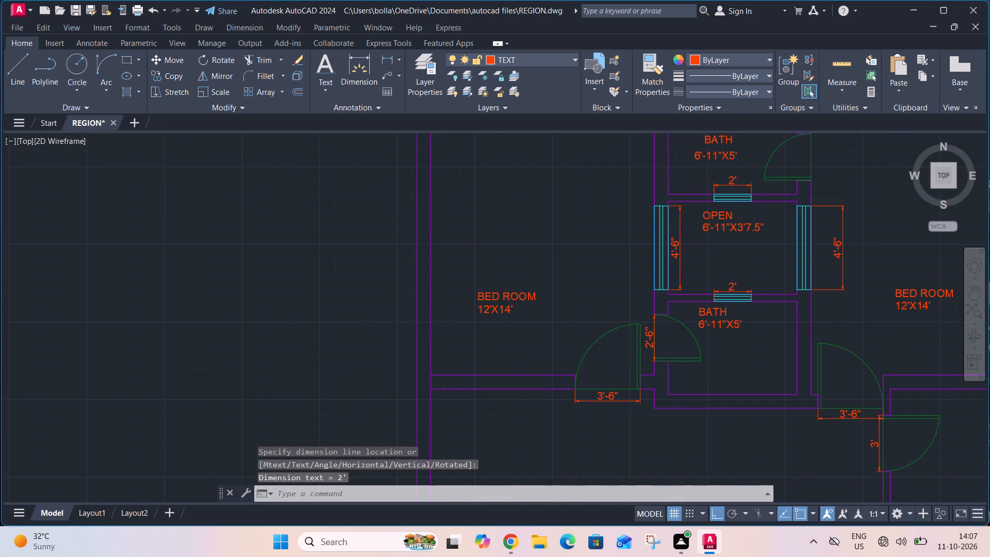
scroll(754, 336, "down", 2)
middle_click_drag(758, 373, 565, 332)
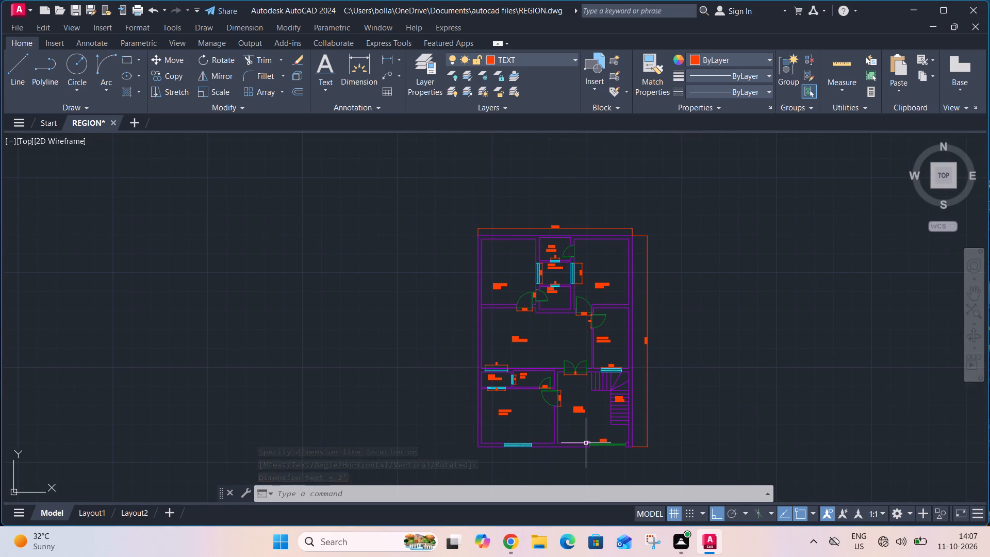
scroll(513, 349, "down", 1)
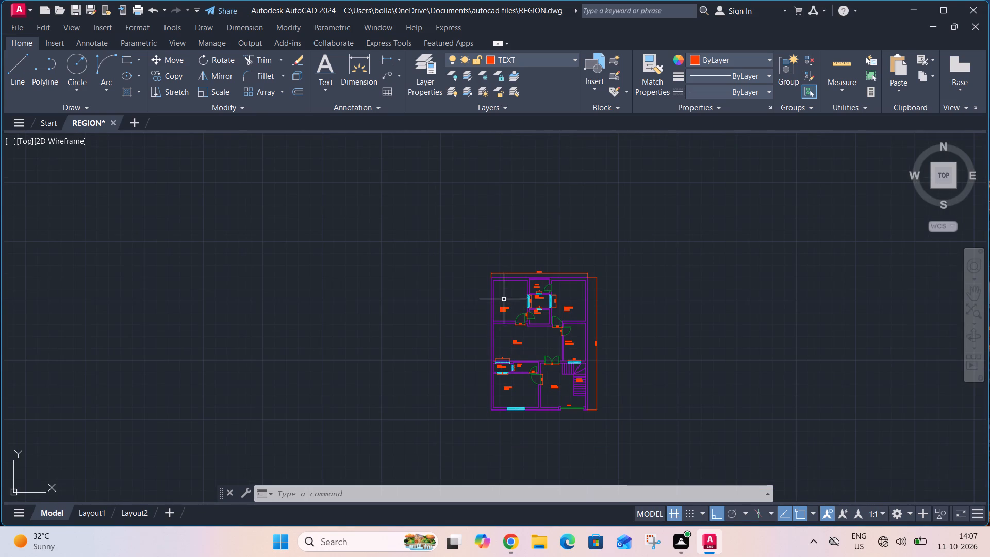
left_click(318, 85)
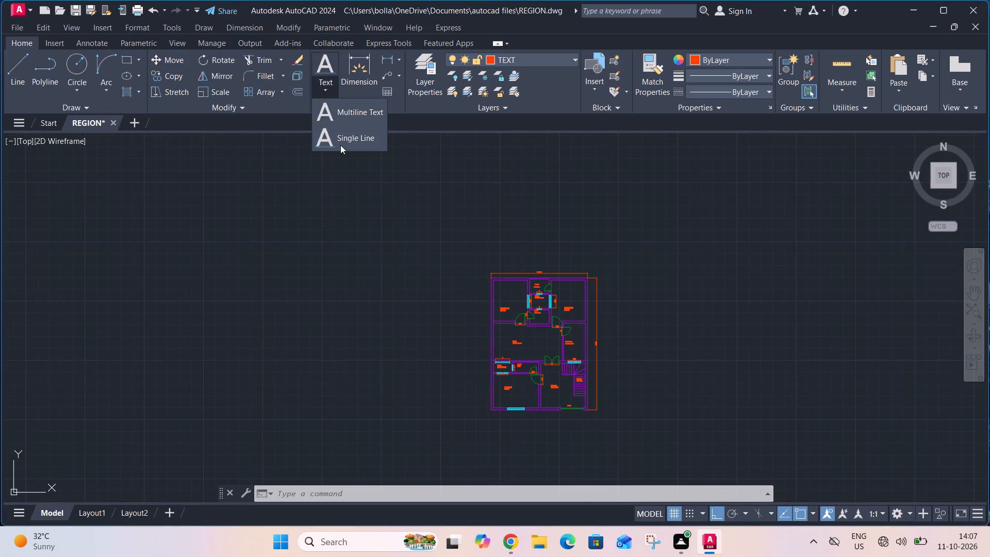
left_click(340, 145)
scroll(562, 434, "up", 3)
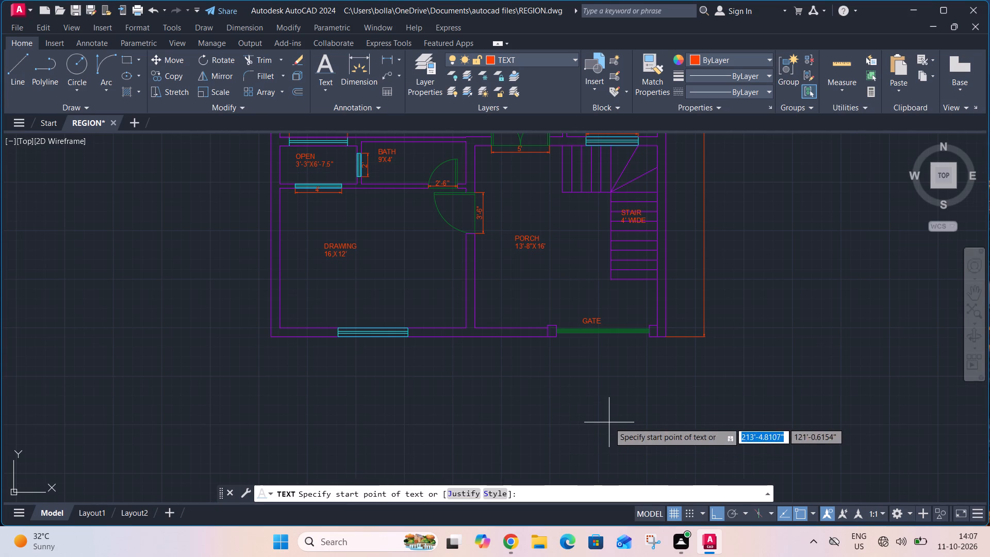
left_click(609, 422)
key("0")
key("Return")
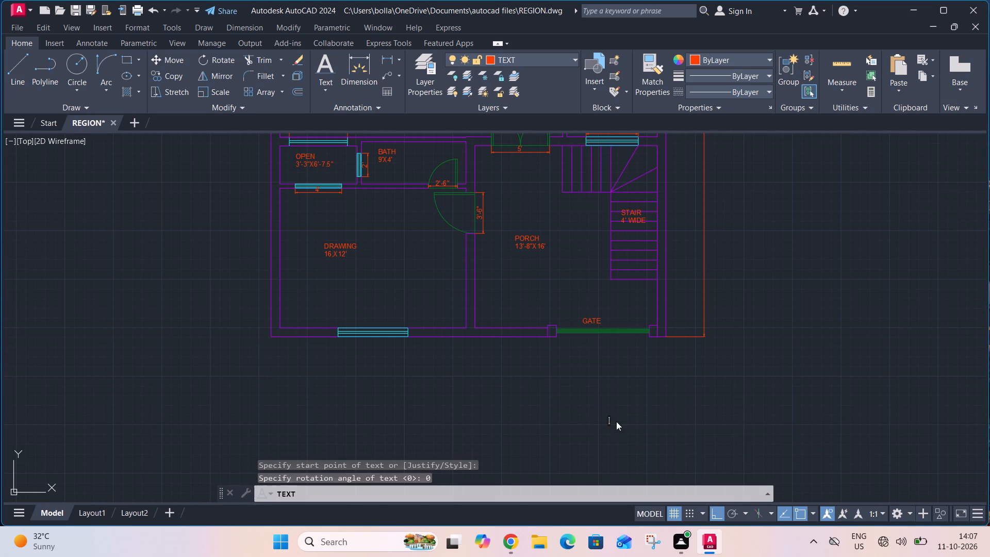
key("a")
type("LL DI")
type("MENSIONS")
key("space")
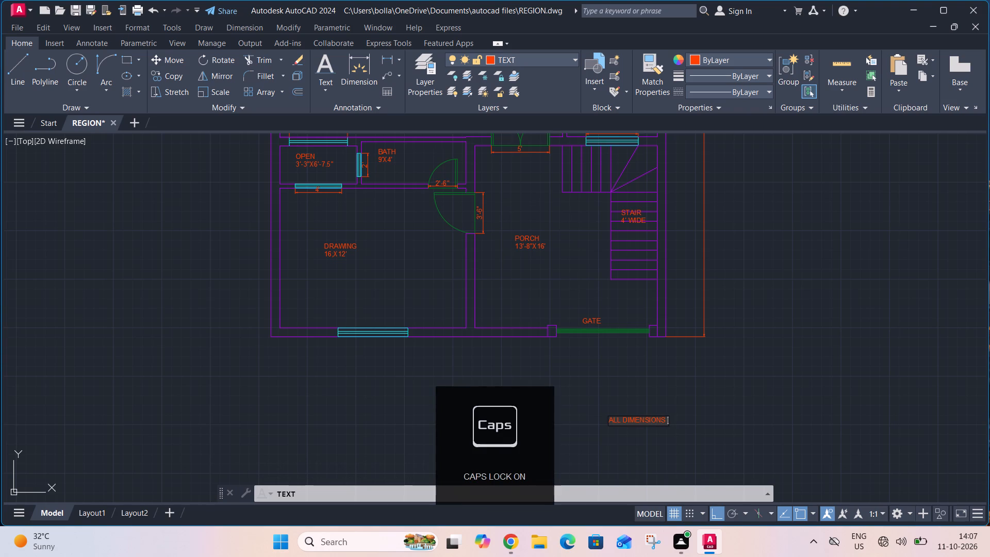
type("ARE IN")
key("space")
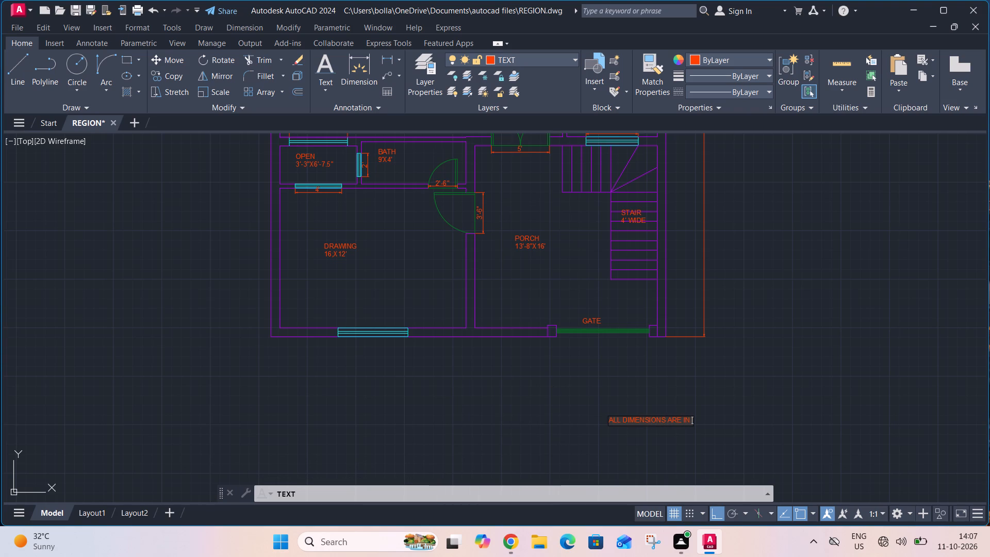
type("INCHES")
key("Return")
key("Return")
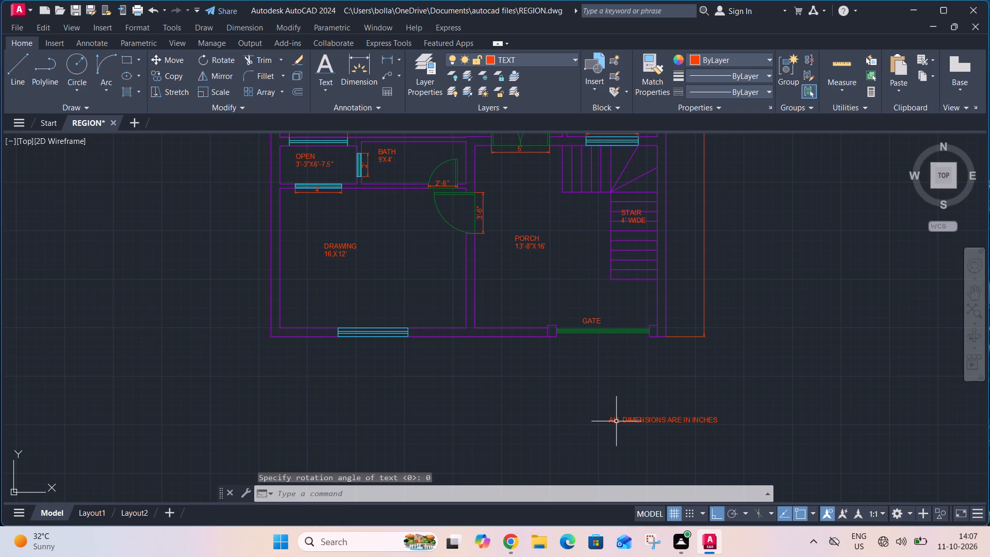
Scale the dimensions note up from its start point to a little over twice its size.
left_click(638, 416)
key("s")
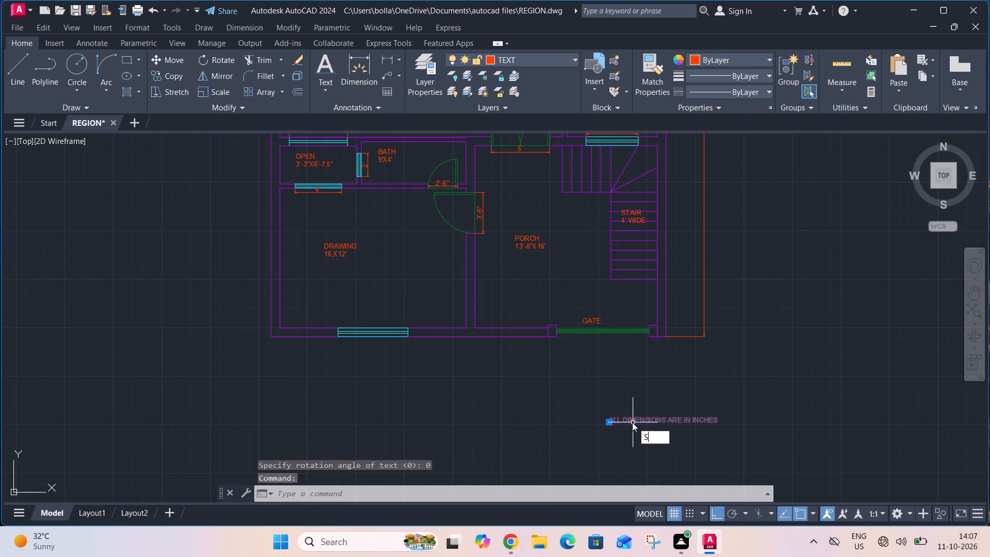
key("c")
key("space")
left_click(610, 424)
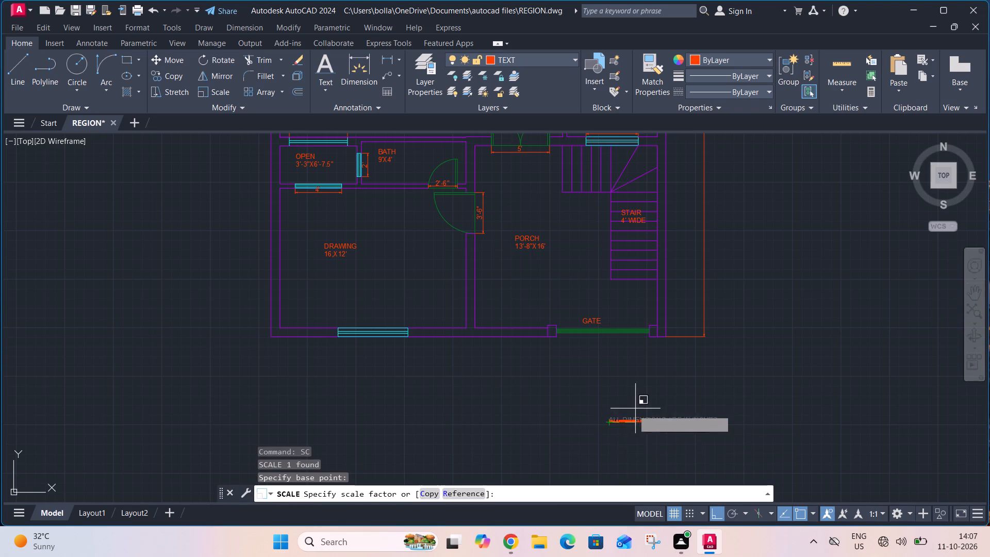
left_click(731, 354)
Move the enlarged dimensions note horizontally westward so that it starts below the porch.
left_click_drag(762, 366, 763, 372)
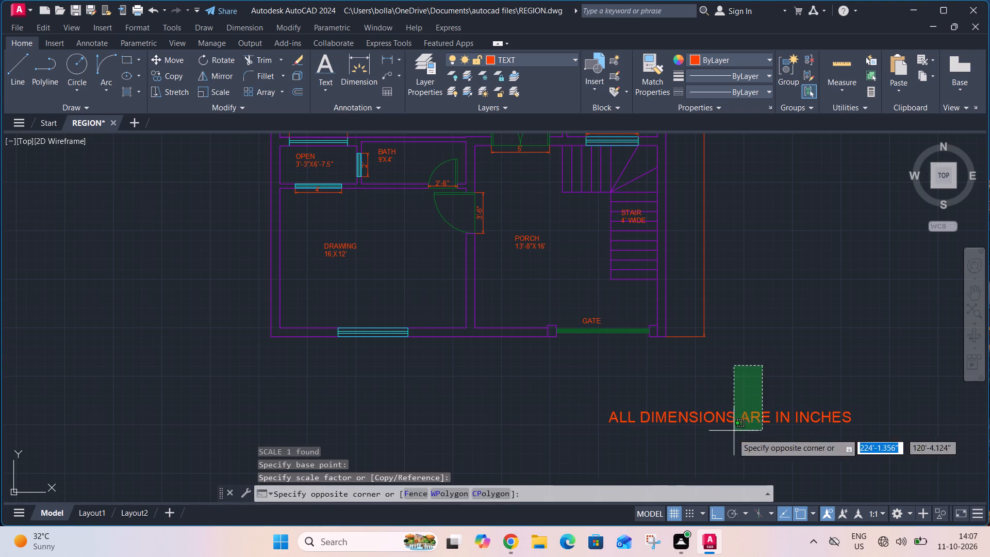
left_click(732, 435)
type("M")
key("space")
left_click(731, 419)
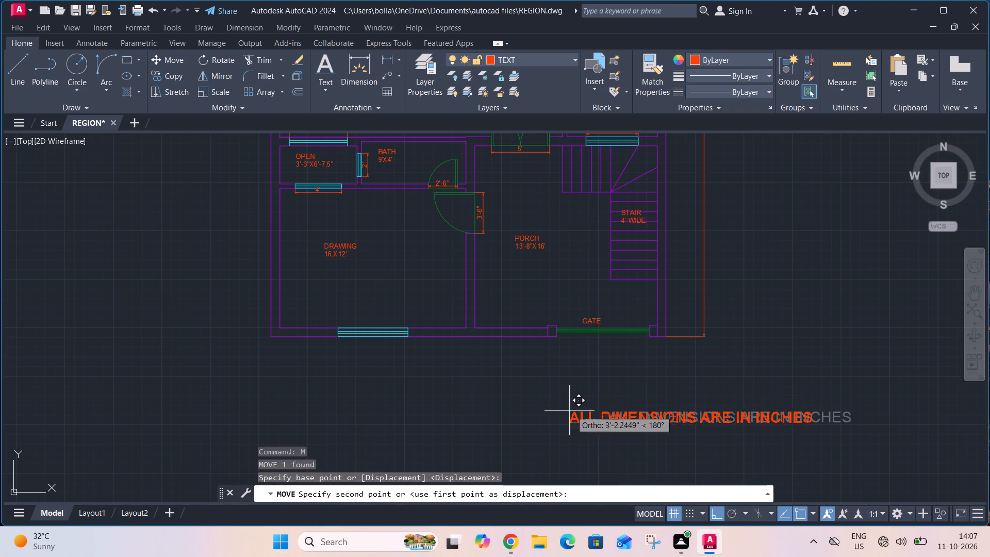
left_click(495, 404)
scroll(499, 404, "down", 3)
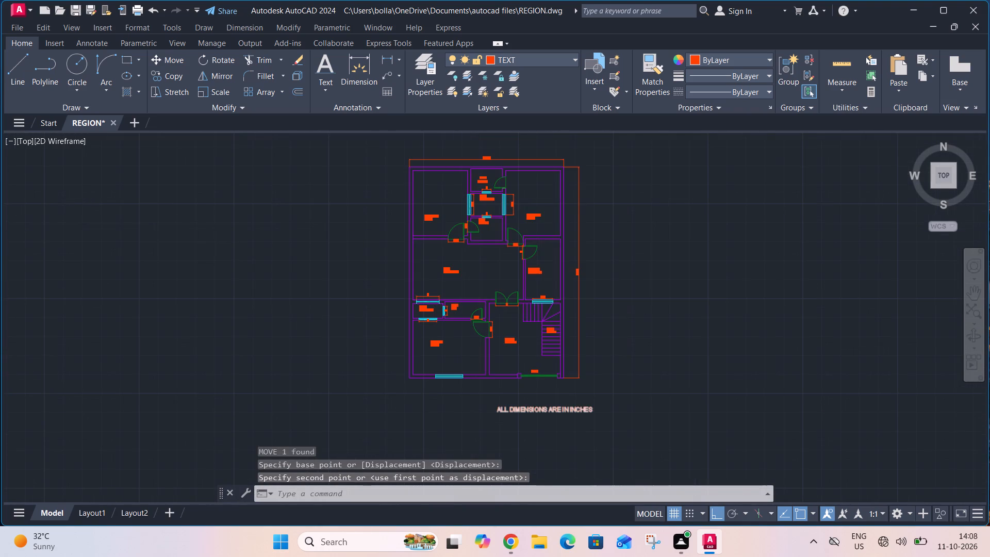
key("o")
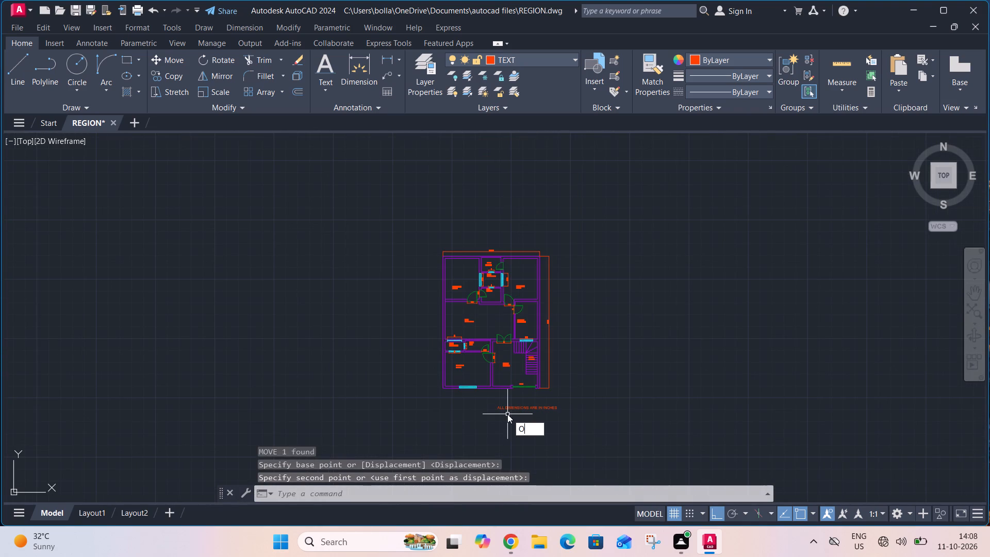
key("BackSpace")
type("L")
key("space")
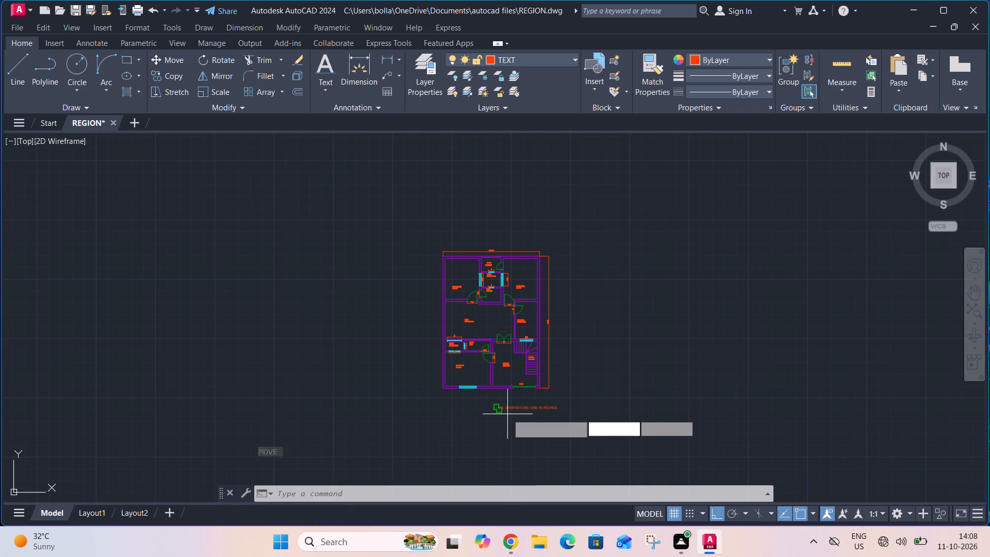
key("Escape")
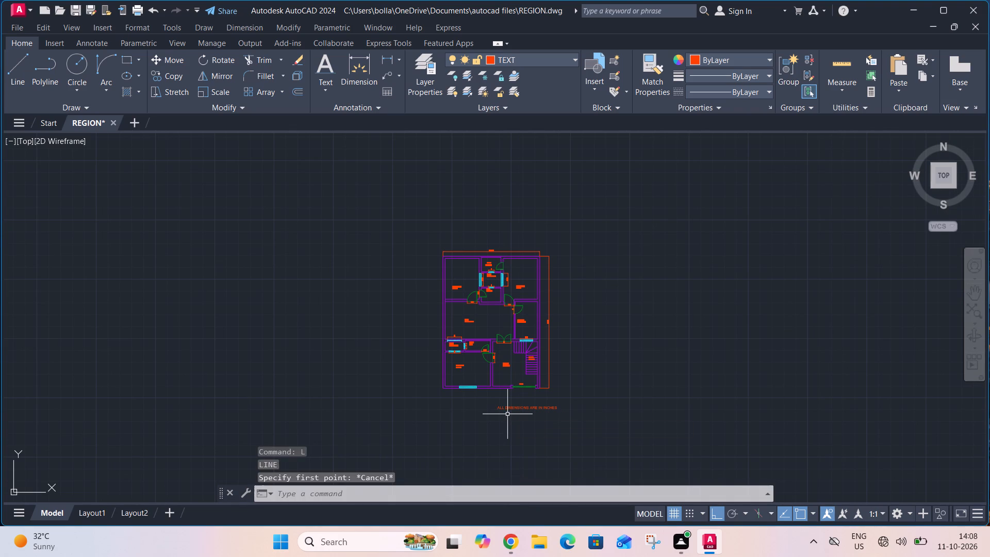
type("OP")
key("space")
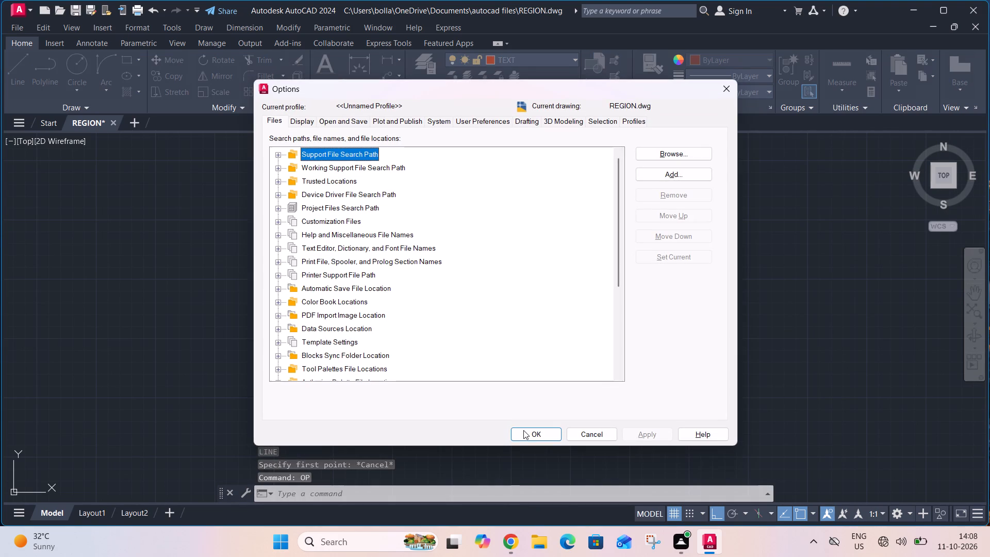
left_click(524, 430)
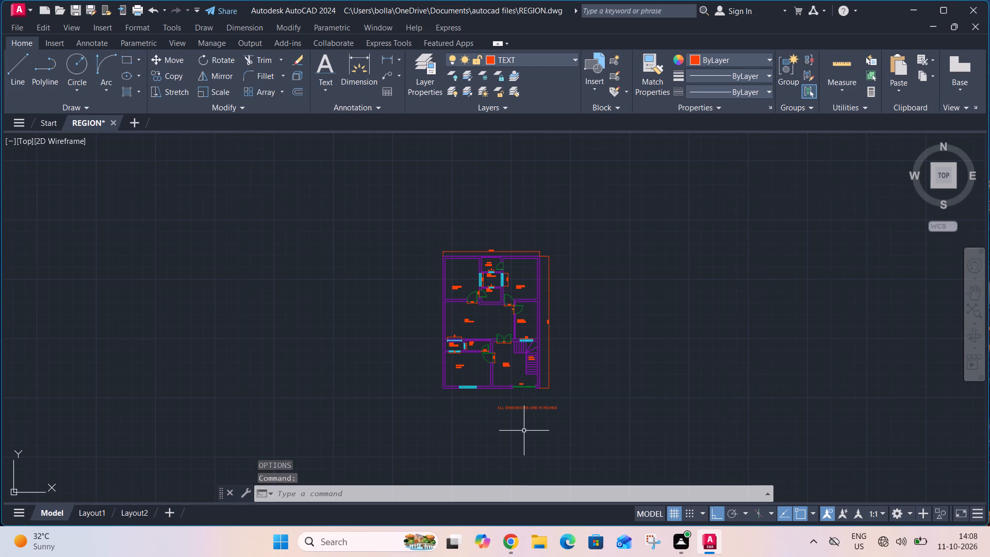
Save the drawing.
key("ctrl+s")
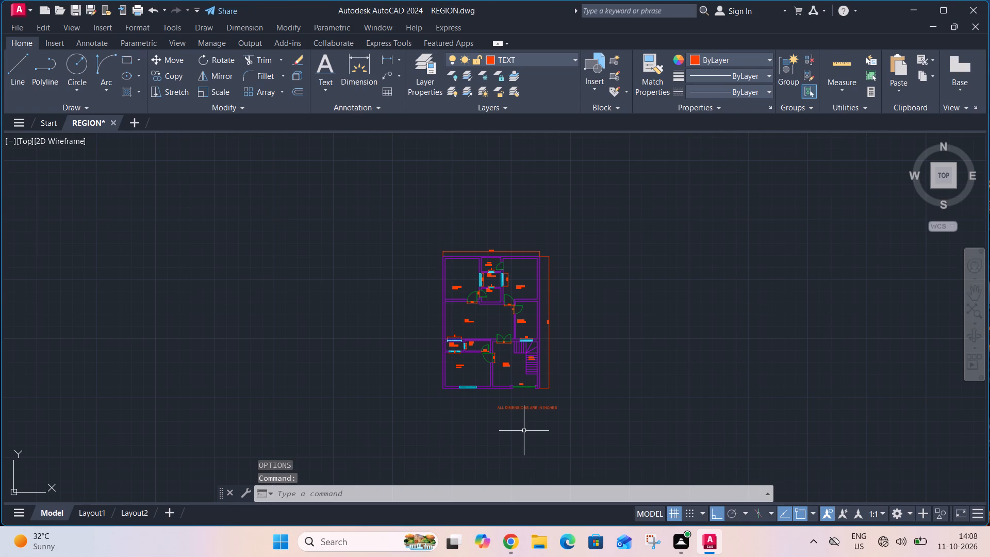
Plot the model with Microsoft Print to PDF, using a window plot area around the floor plan and its dimensions note.
key("ctrl+p")
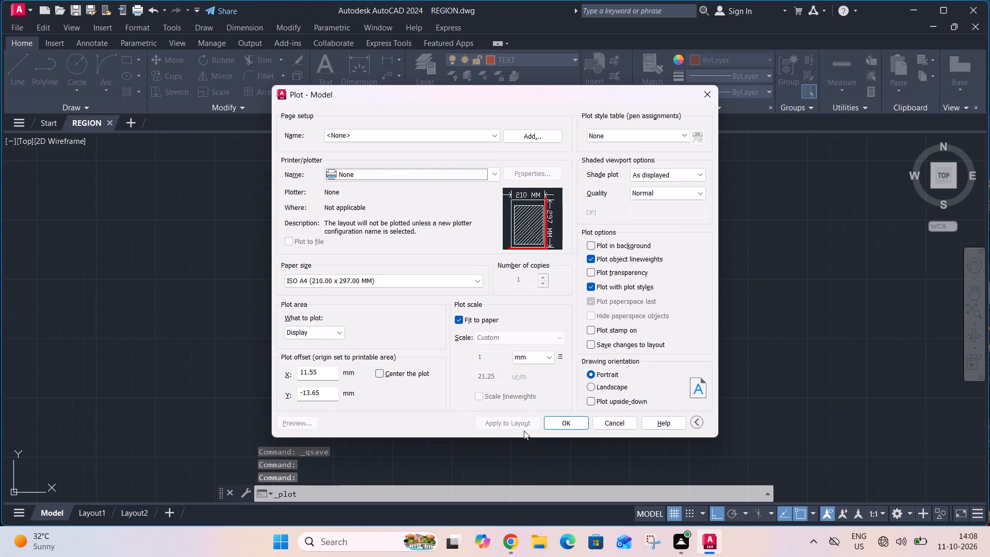
left_click(490, 169)
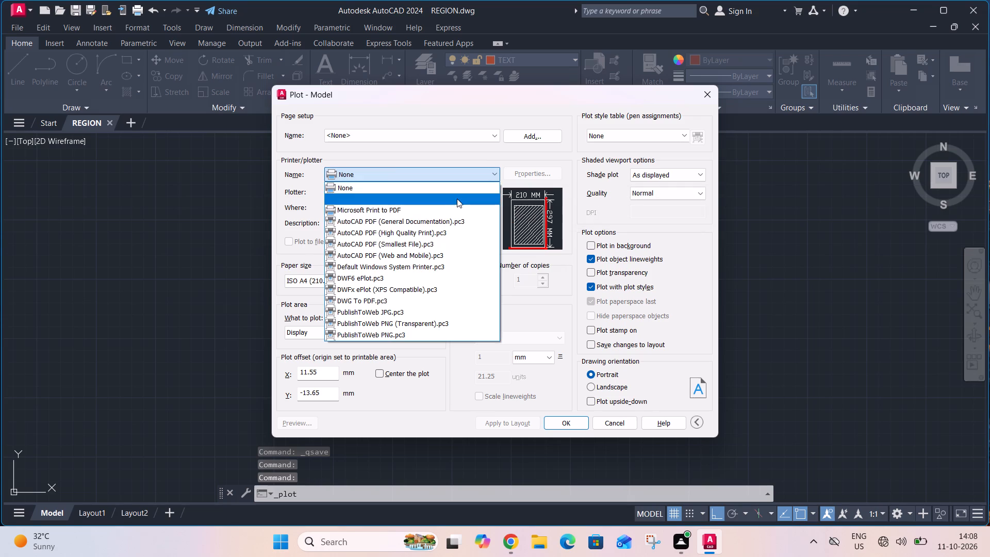
left_click(450, 210)
left_click(331, 335)
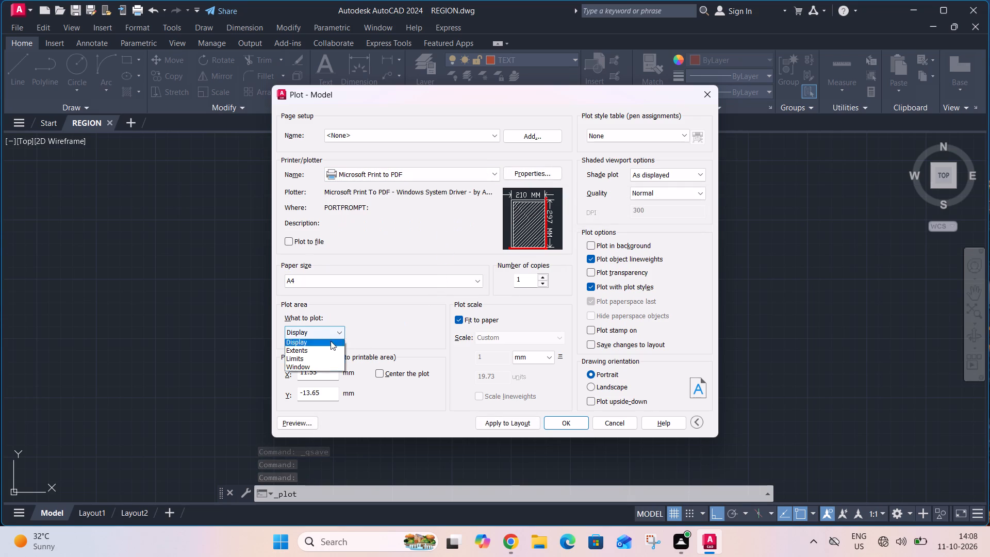
left_click(323, 370)
left_click(350, 206)
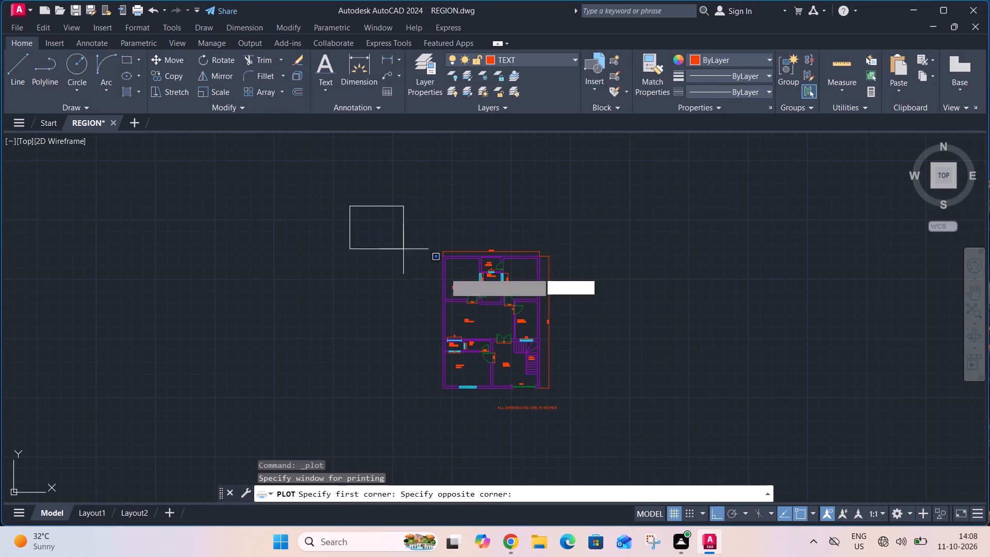
left_click(604, 440)
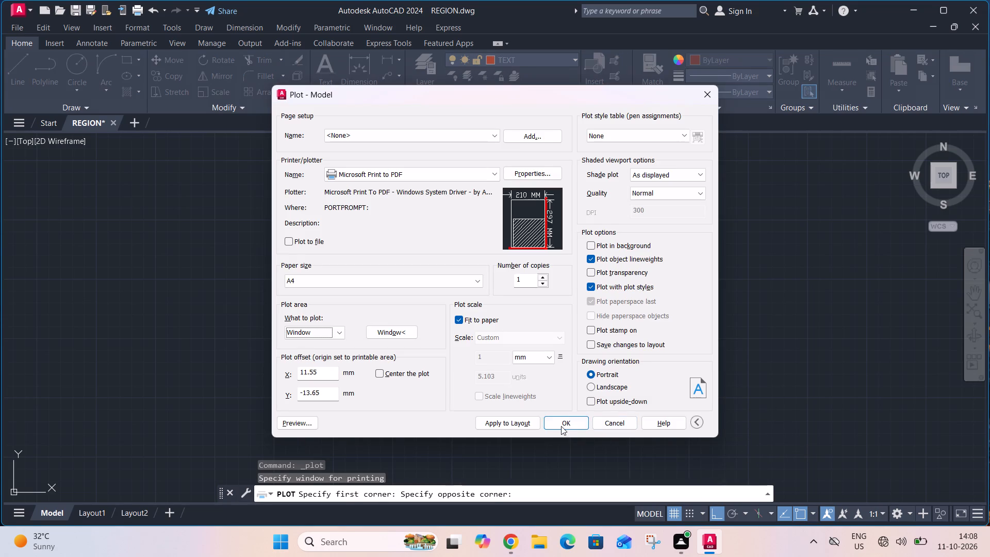
left_click(560, 427)
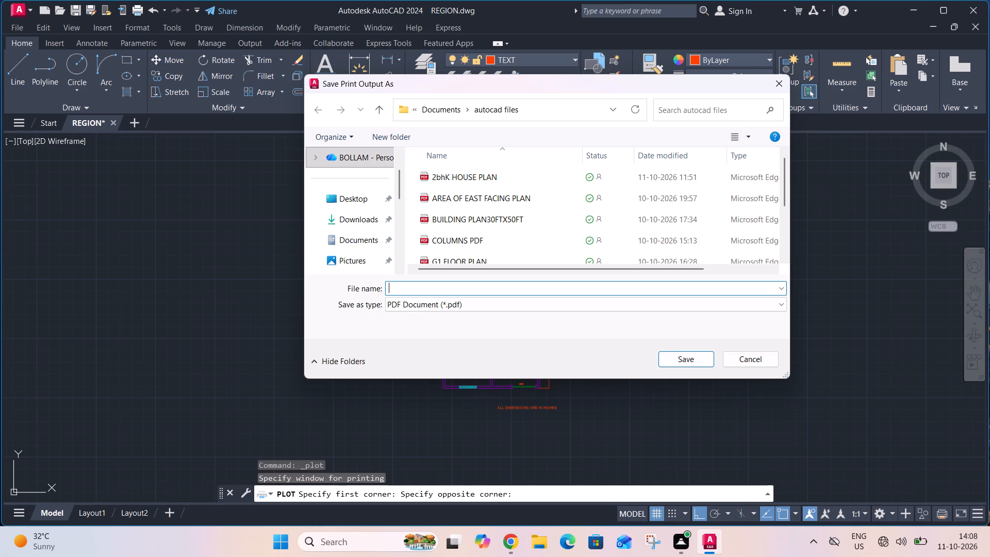
Save the PDF output as PRACTIACL in the autocad files folder under Documents.
type("PR")
type("AC")
type("TIACL")
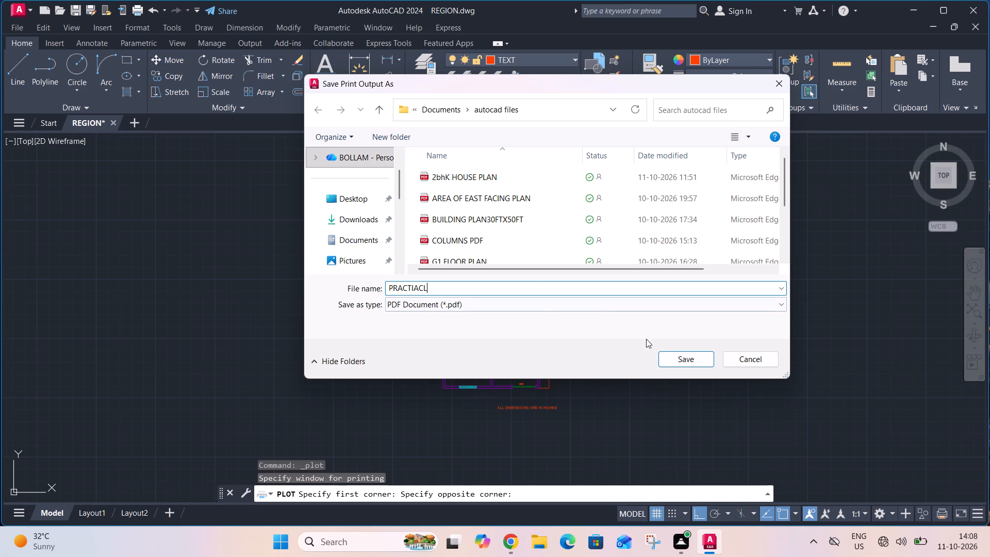
left_click(344, 235)
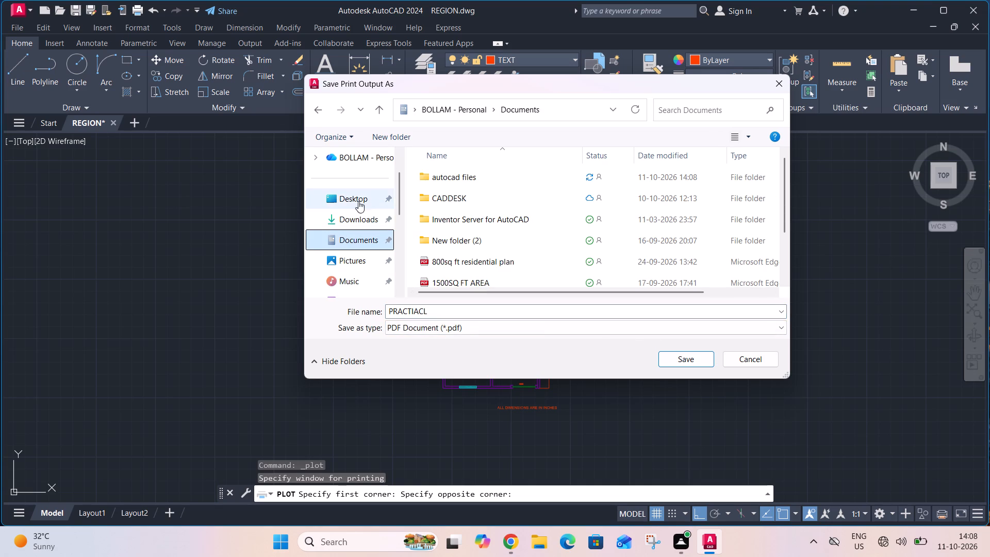
left_click(433, 178)
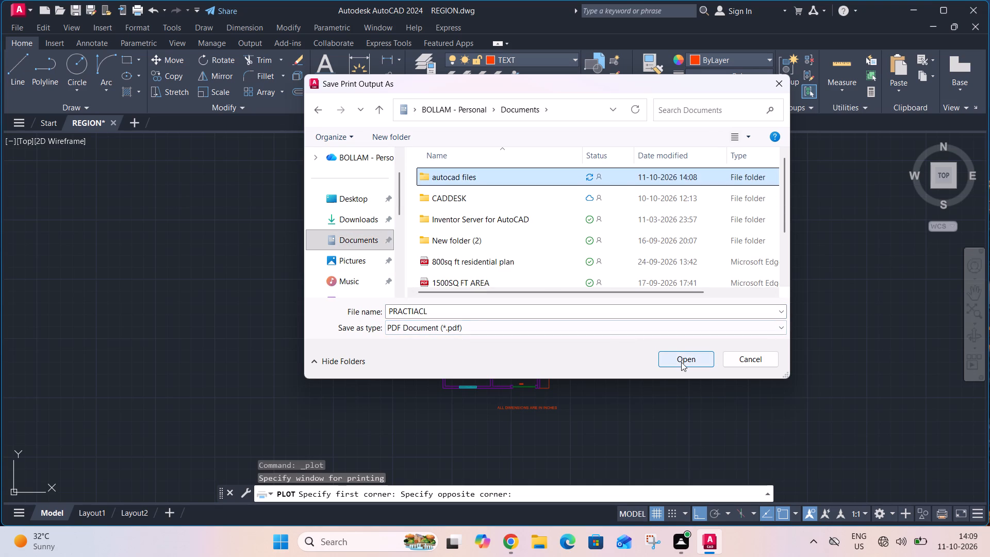
left_click(681, 362)
left_click(680, 361)
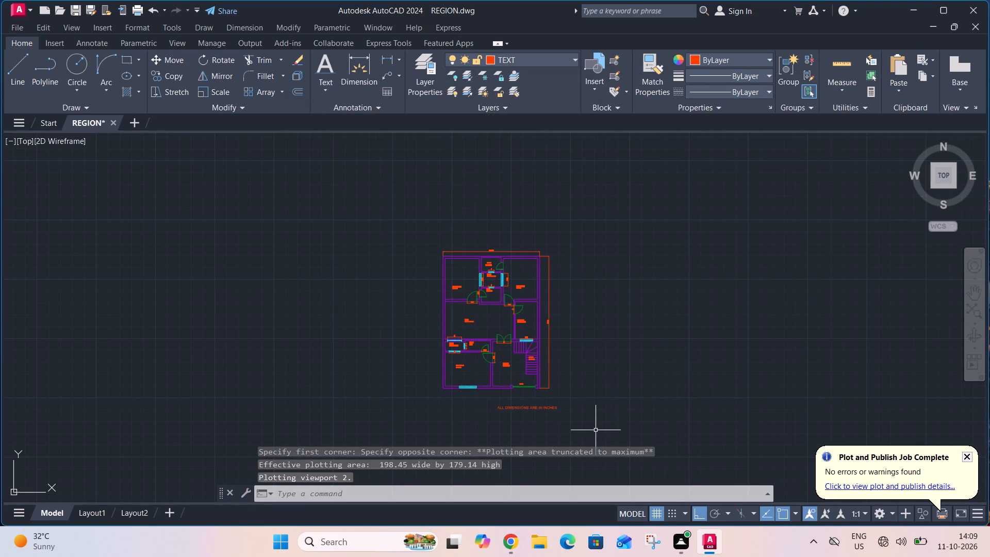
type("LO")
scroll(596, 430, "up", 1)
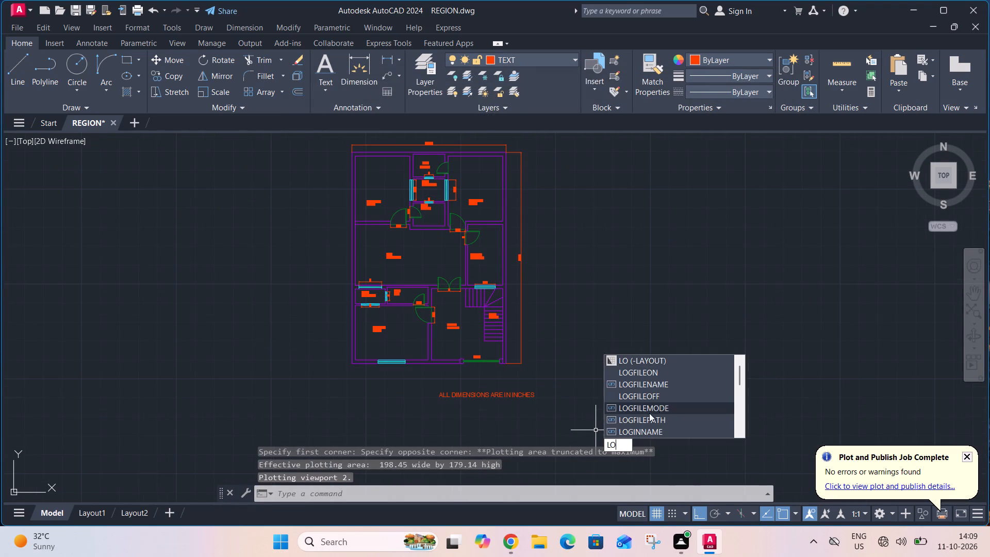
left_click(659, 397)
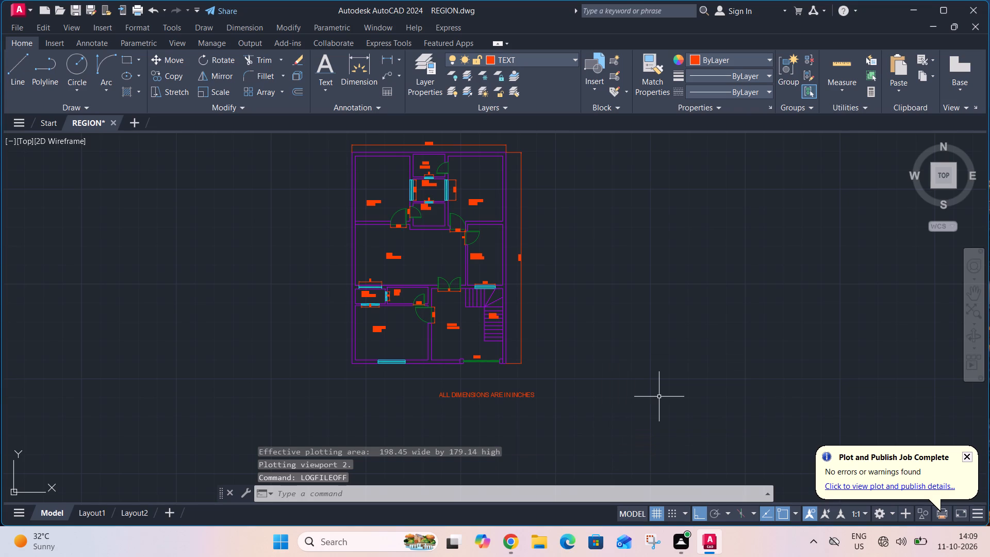
Save the drawing.
key("ctrl+s")
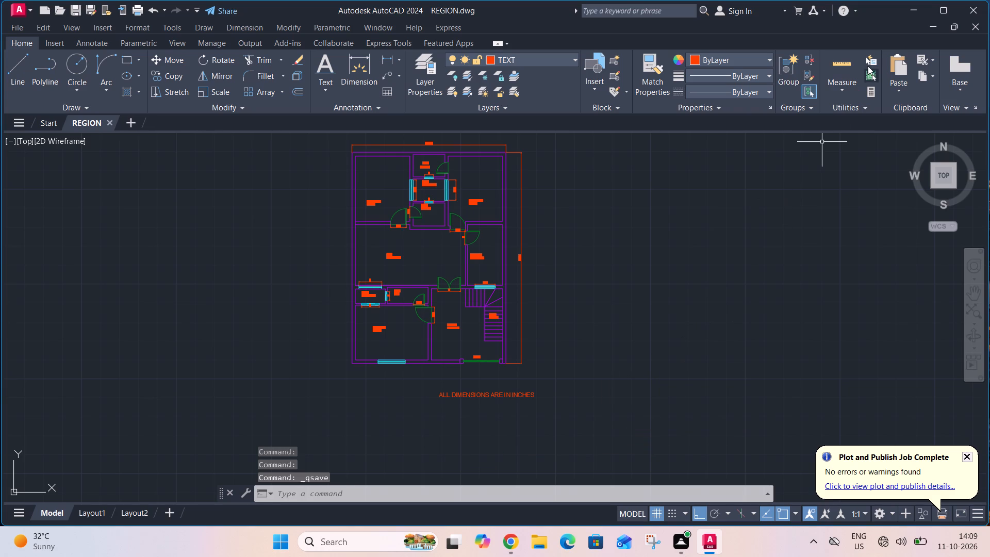